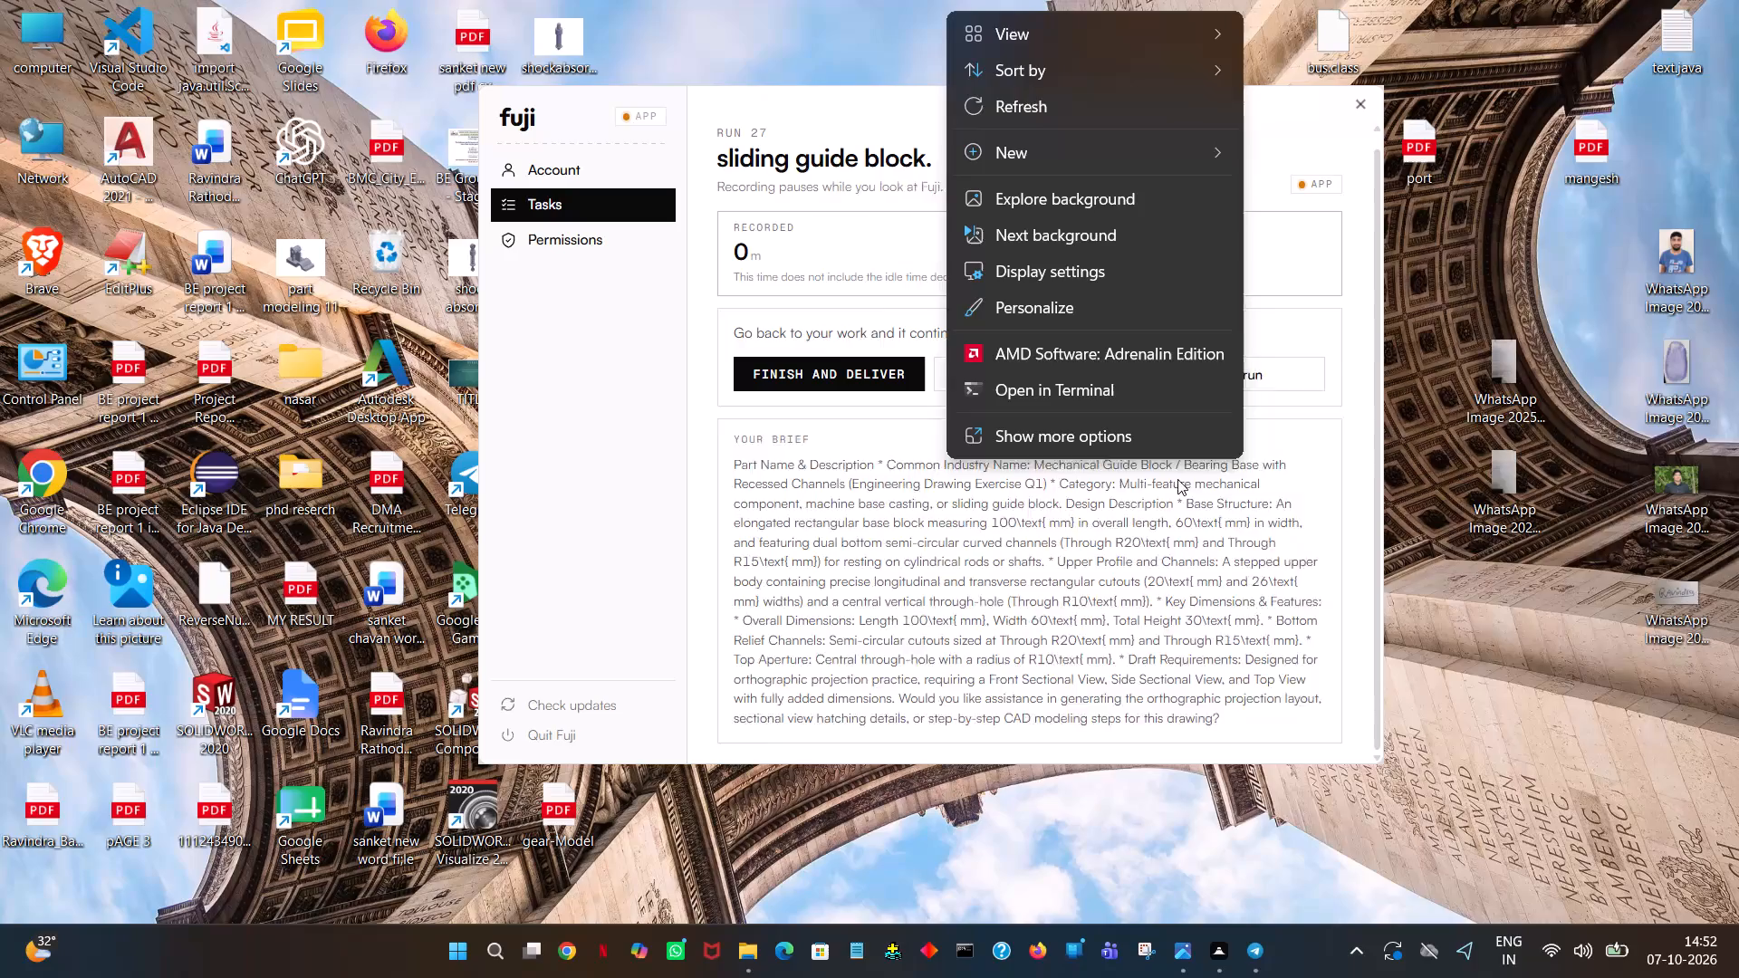
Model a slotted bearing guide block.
Launch SOLIDWORKS 2020 from the desktop and create a new part document.
left_click(1049, 119)
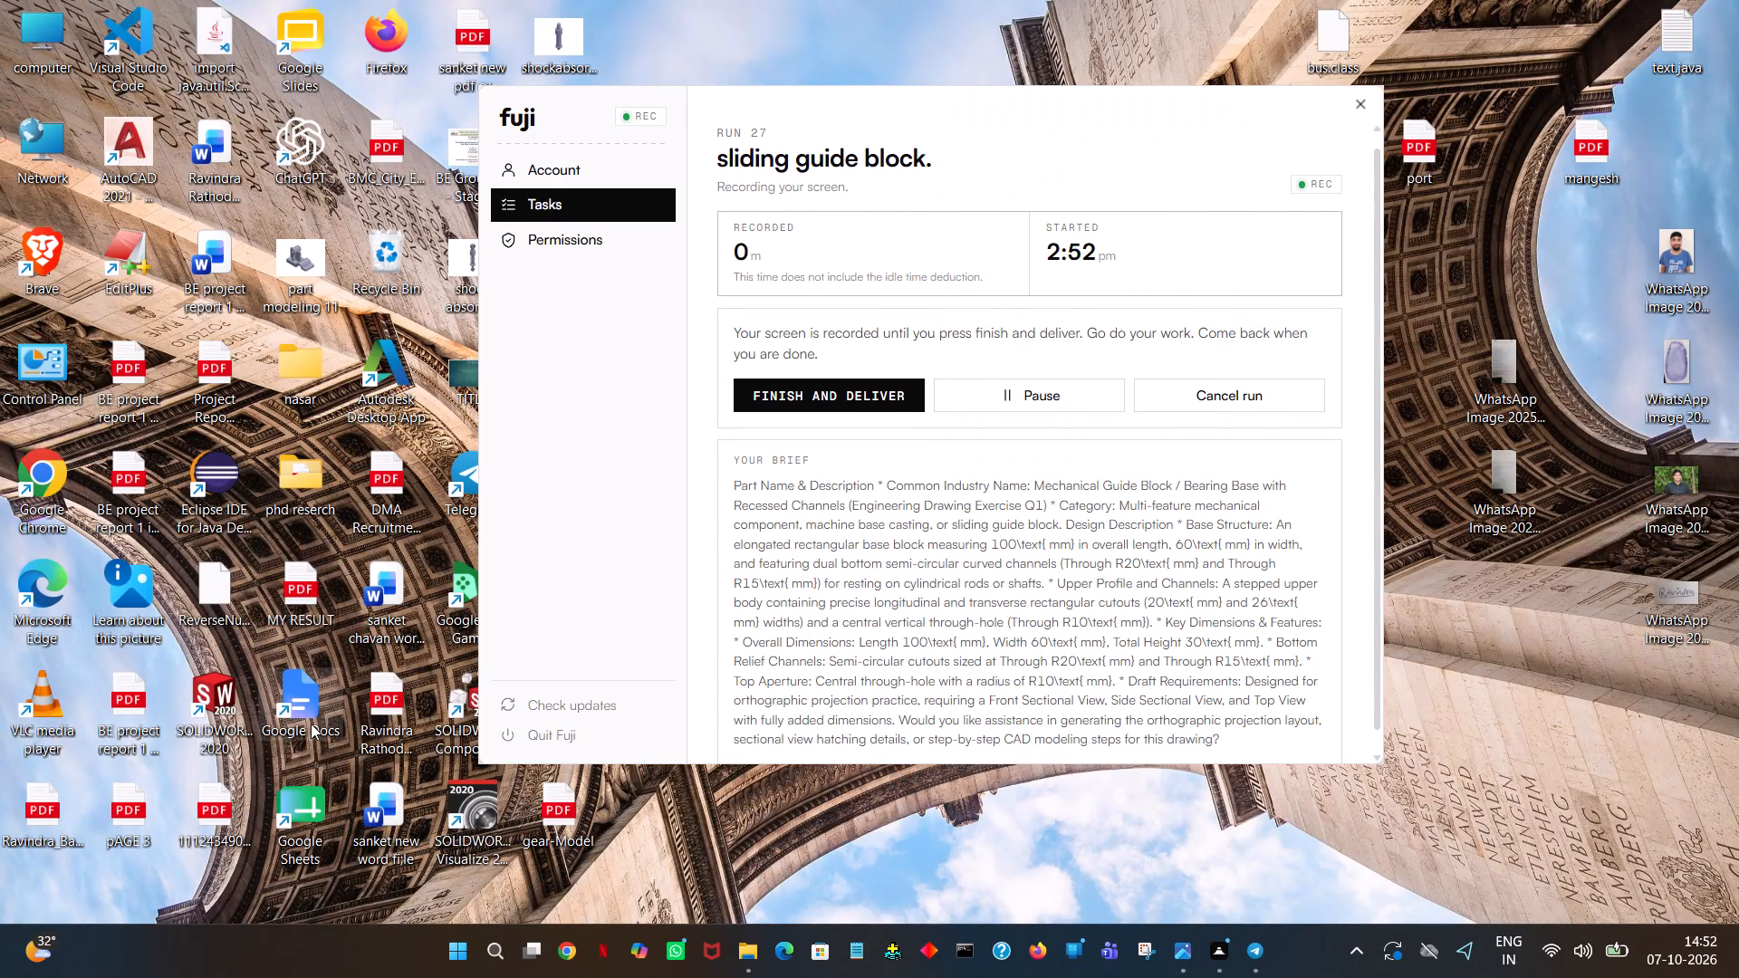
double_click(233, 714)
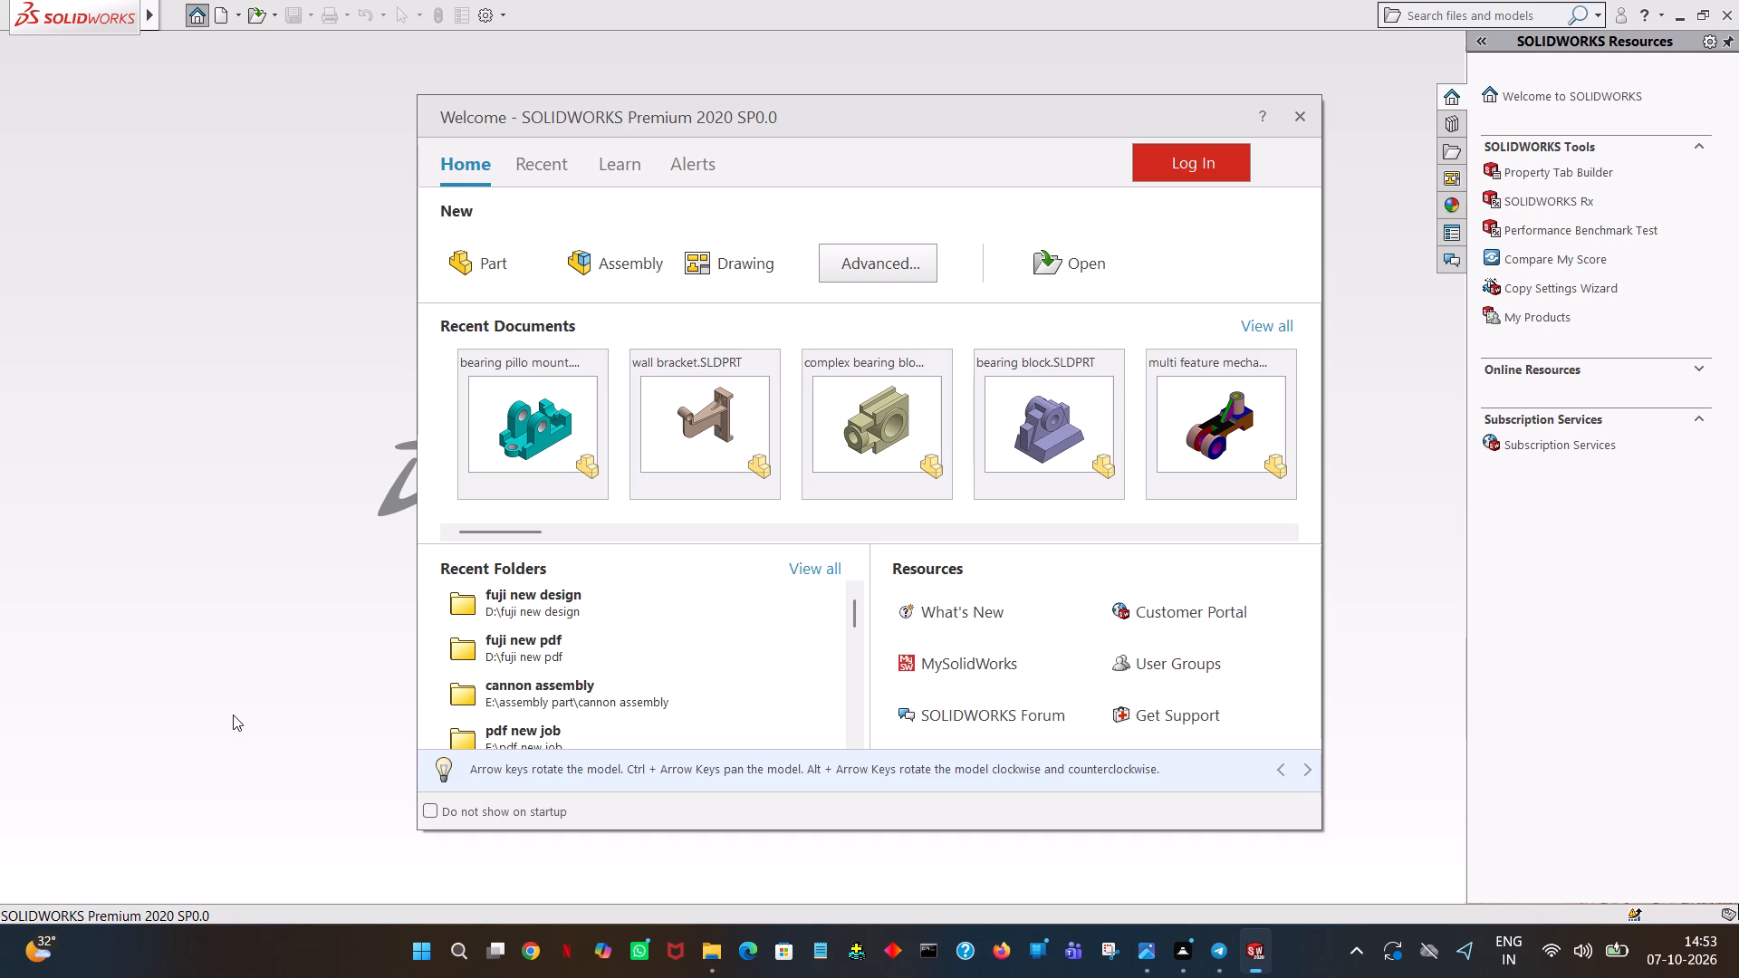
double_click(507, 264)
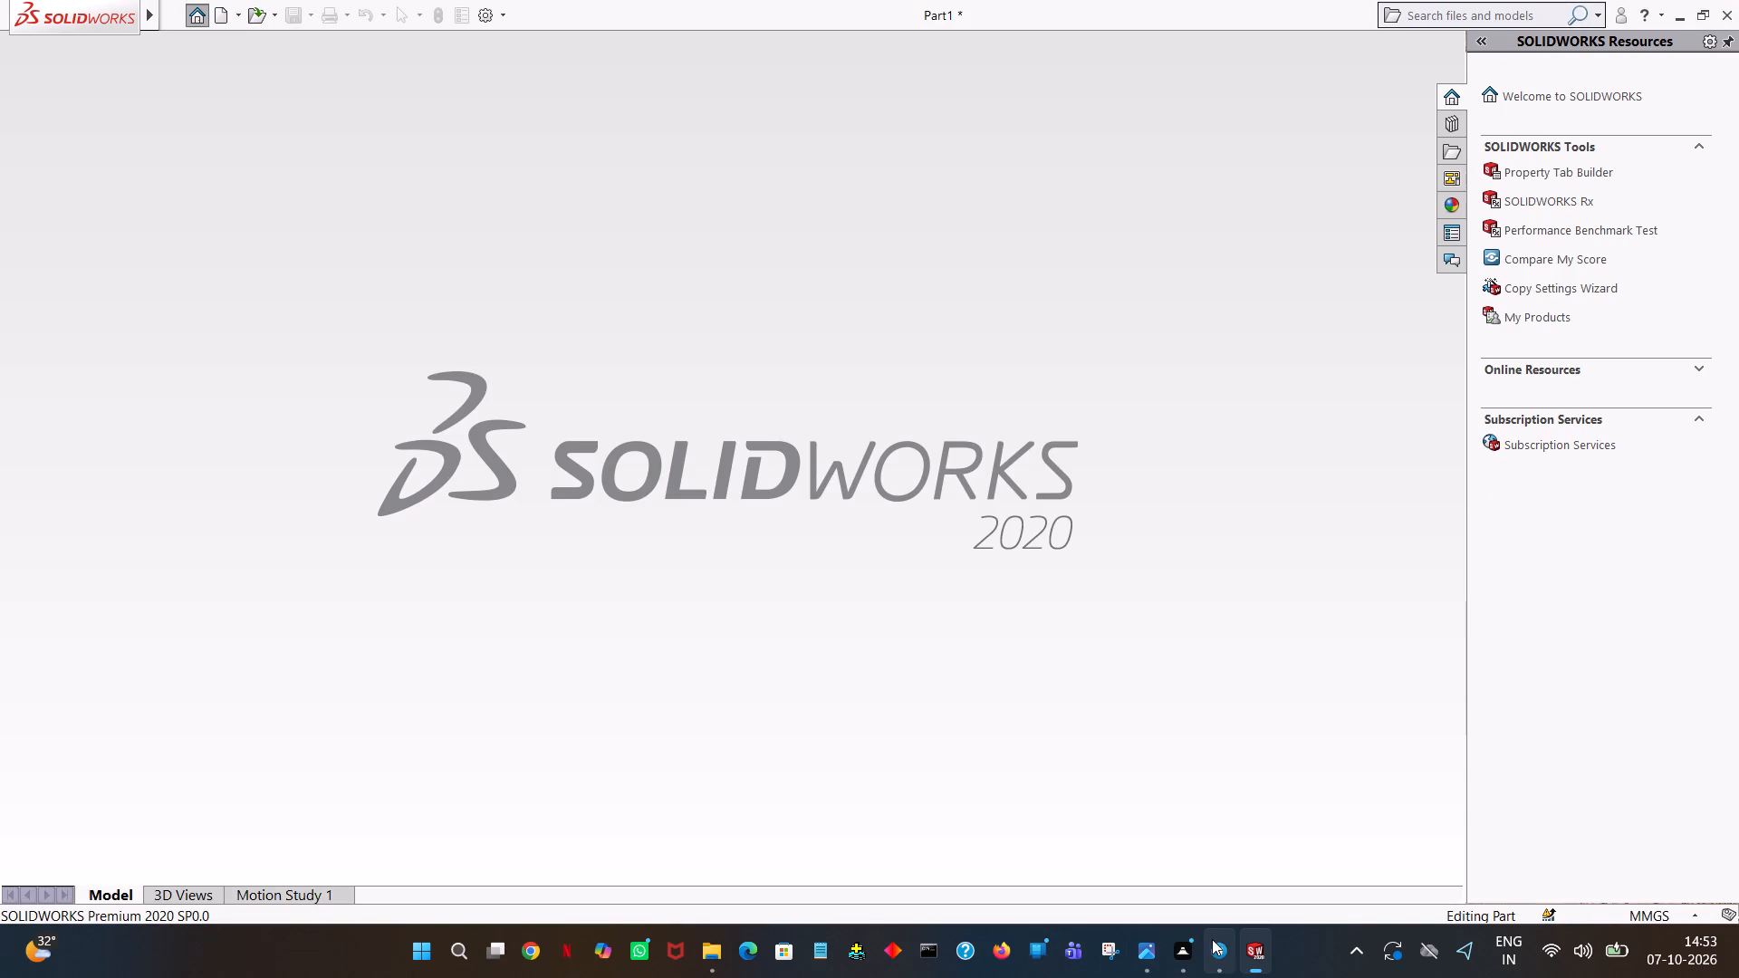
Close the open Telegram window.
right_click(1225, 960)
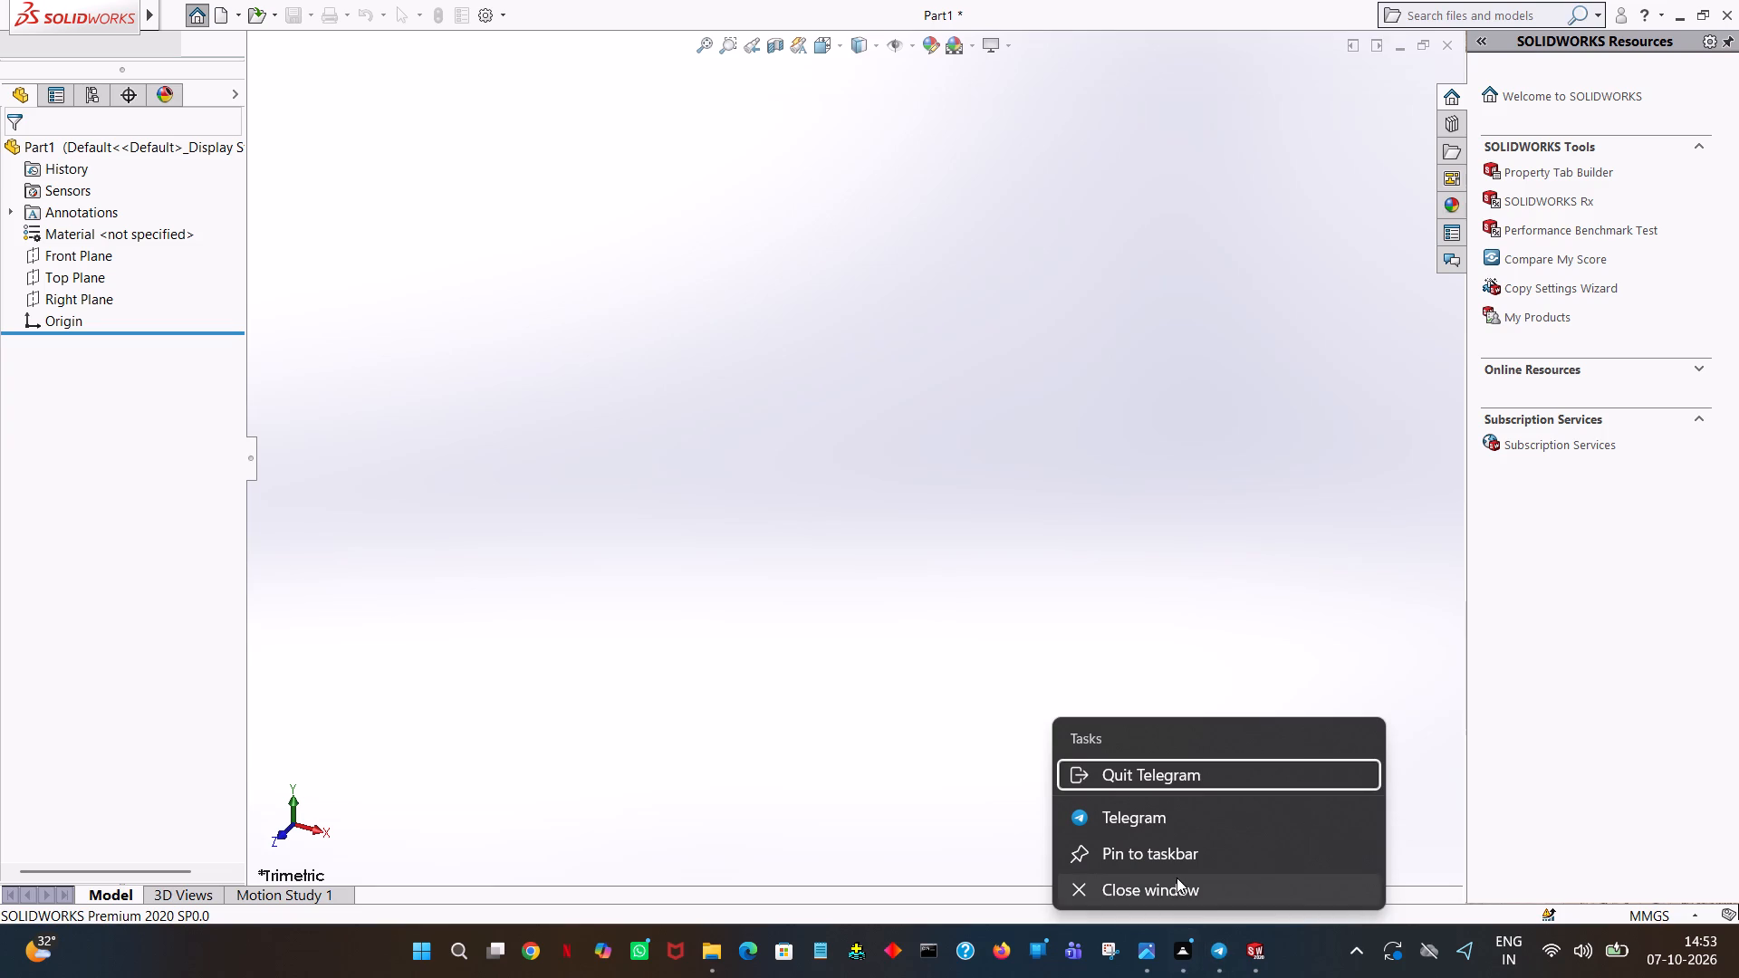
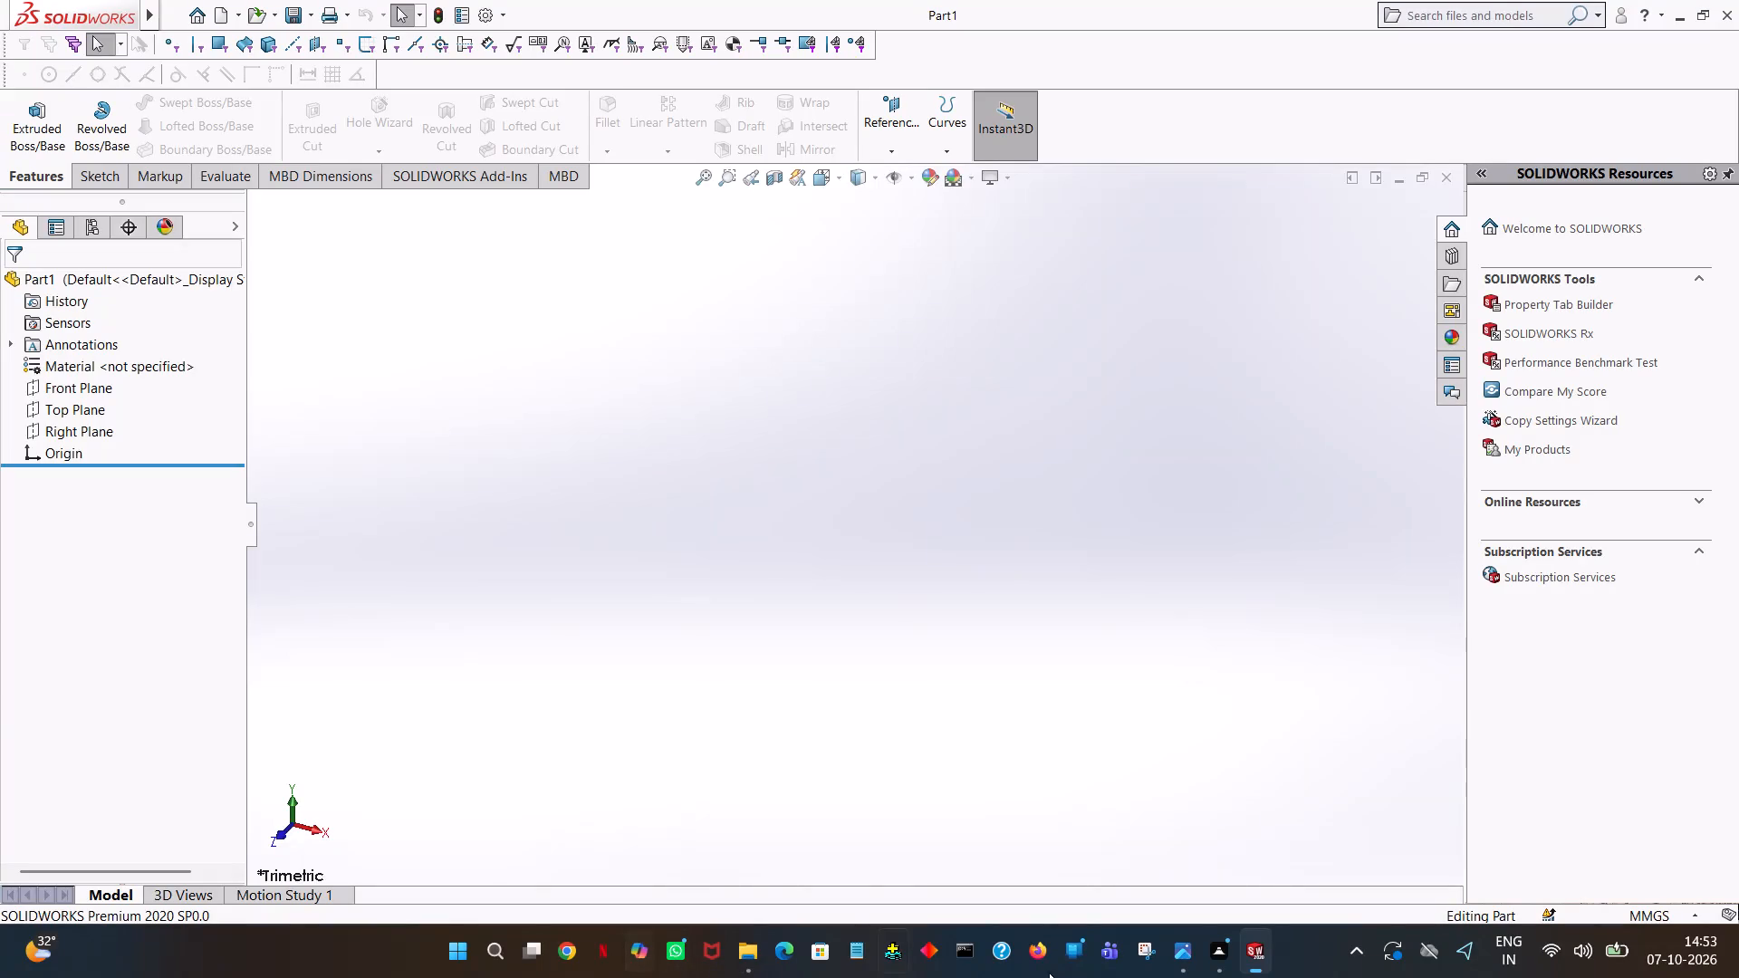
Close the open picture viewer window.
right_click(1187, 961)
left_click(1177, 887)
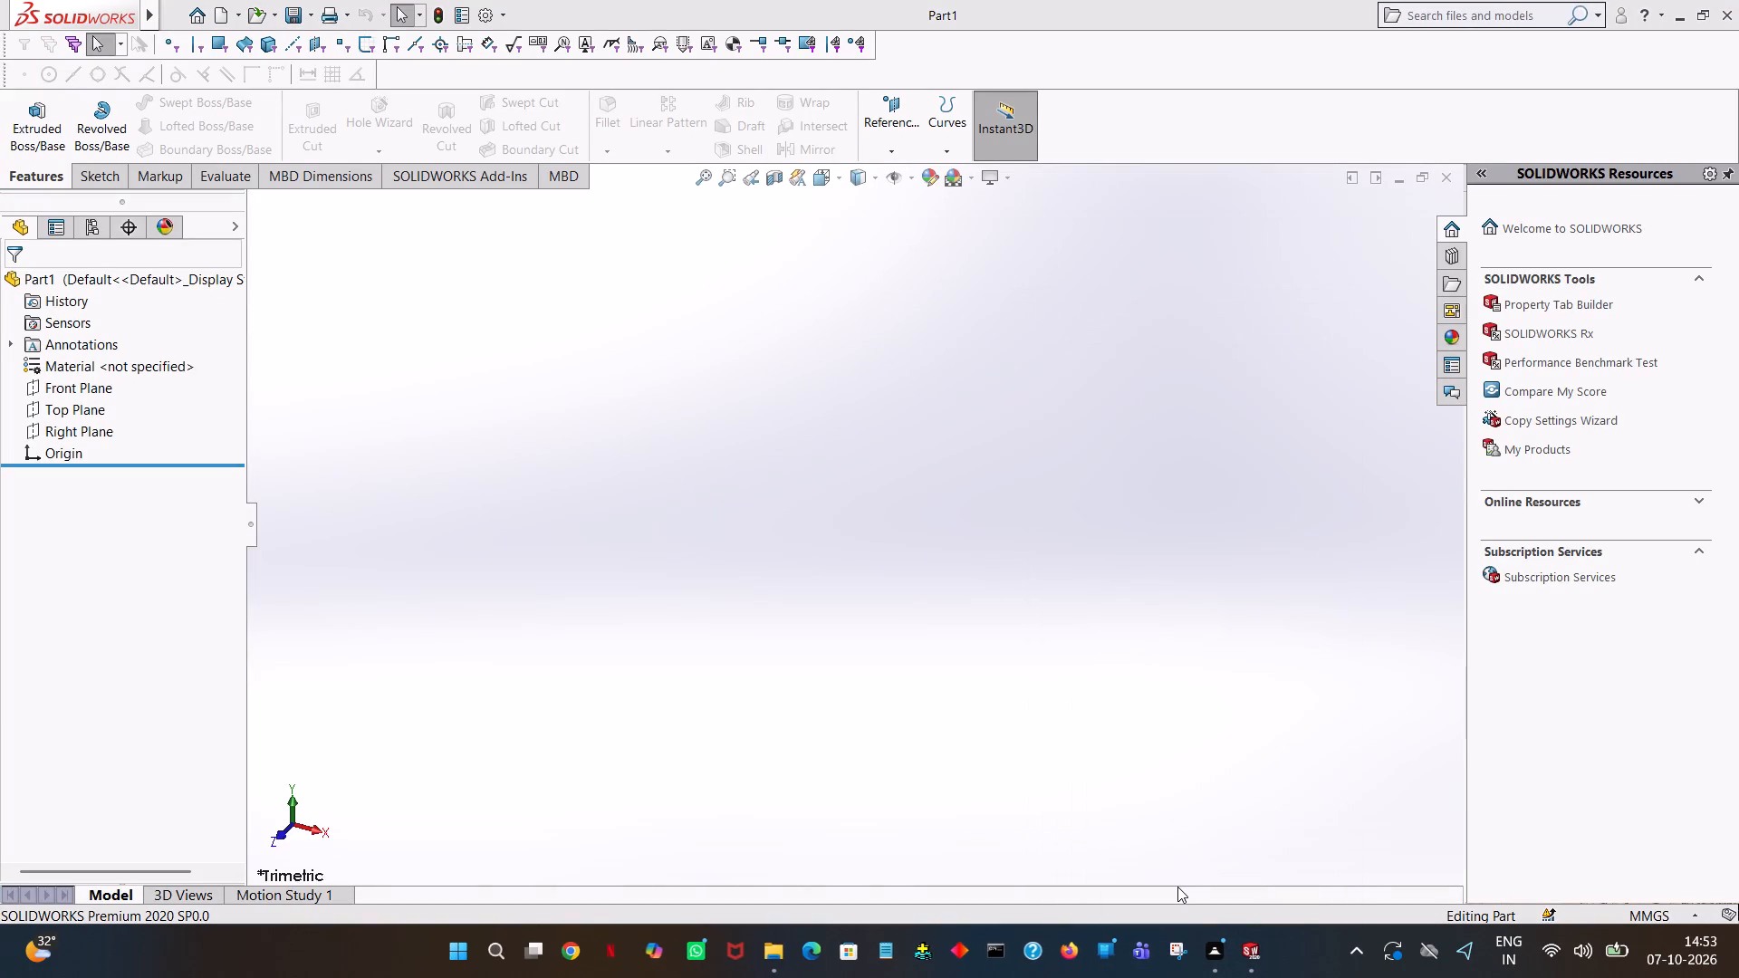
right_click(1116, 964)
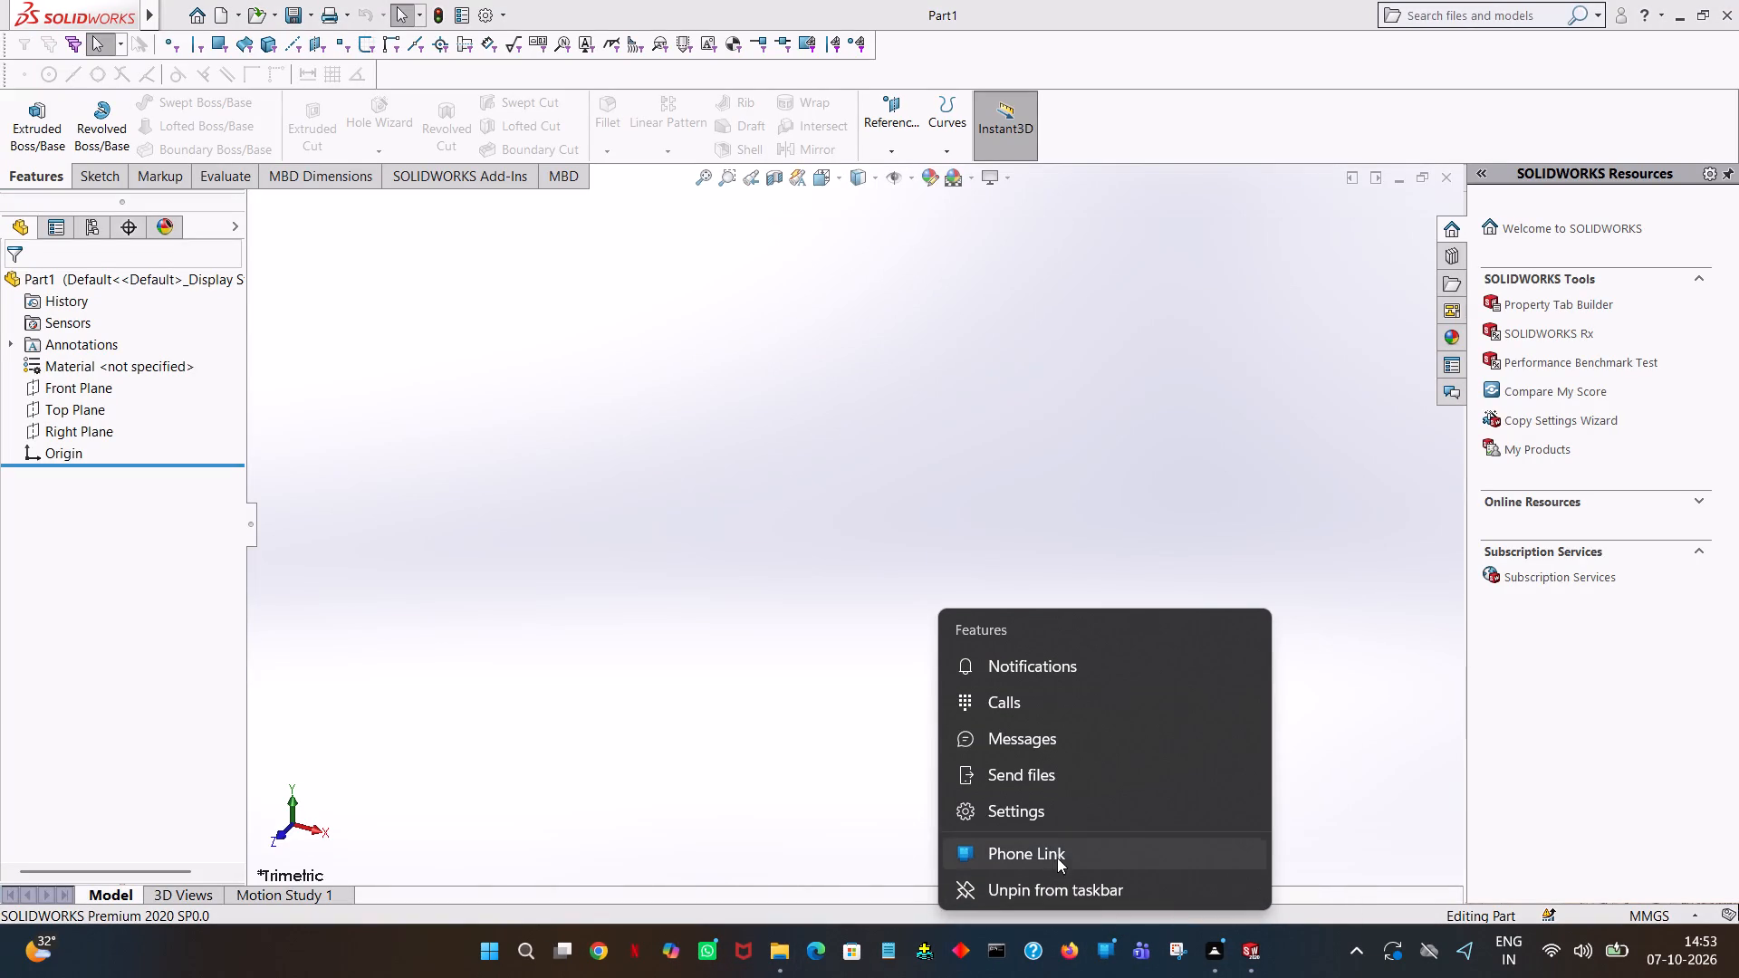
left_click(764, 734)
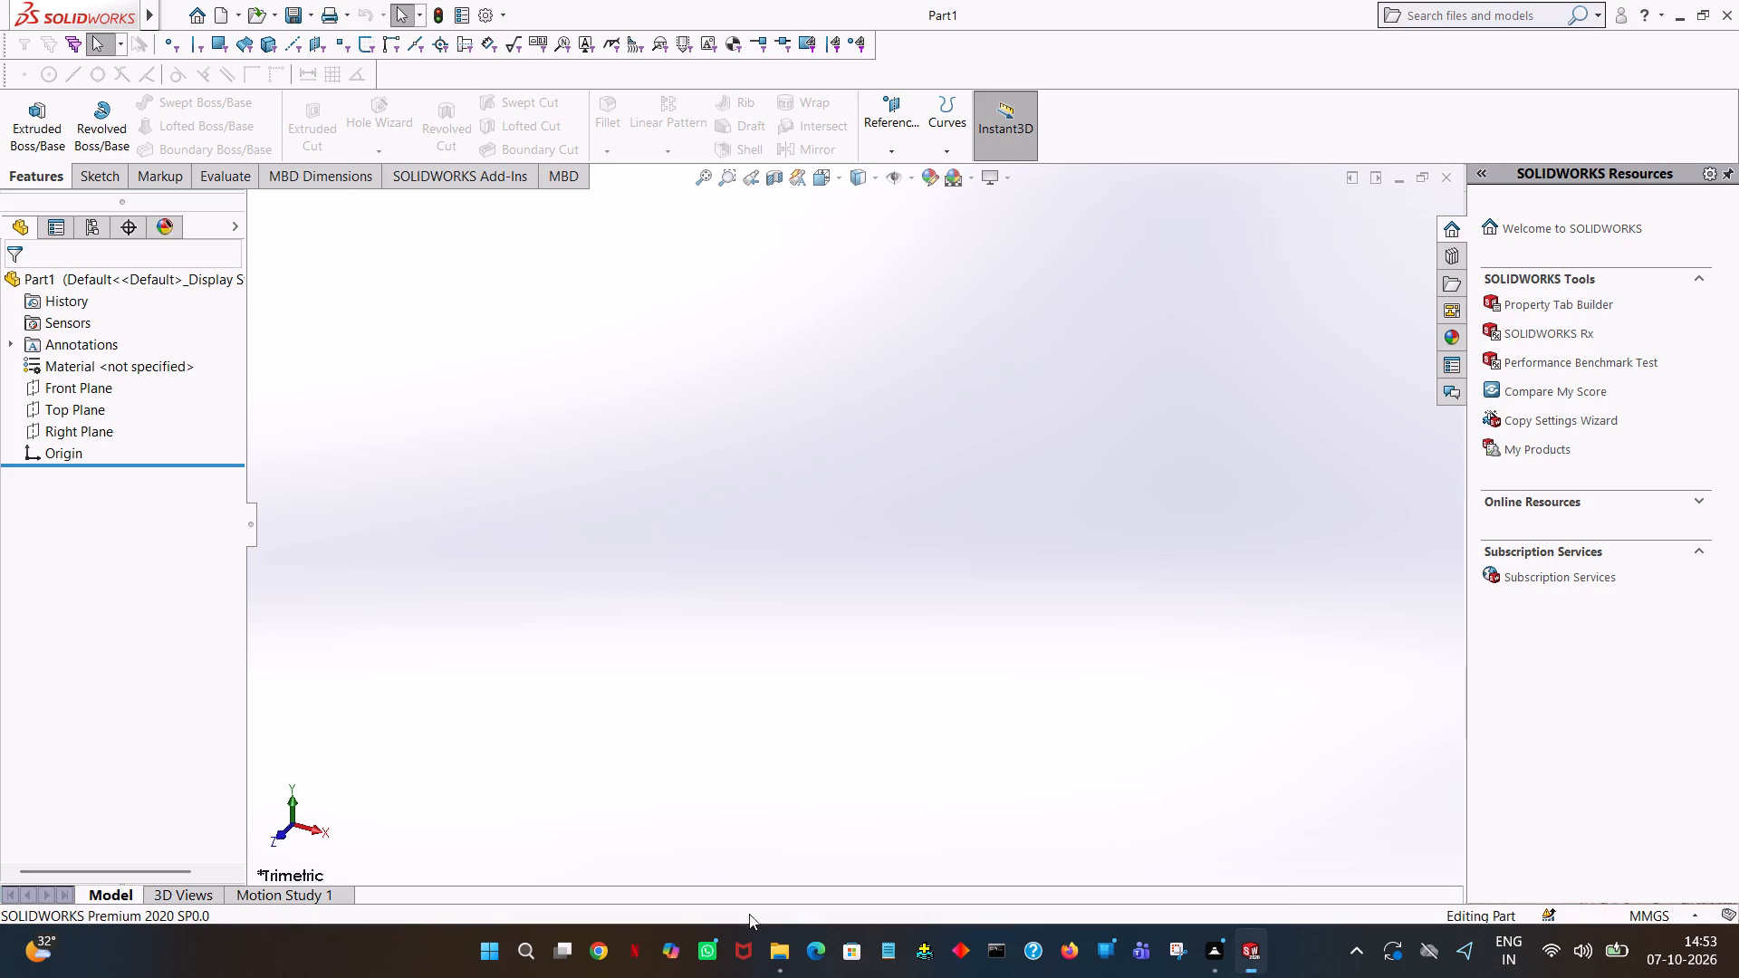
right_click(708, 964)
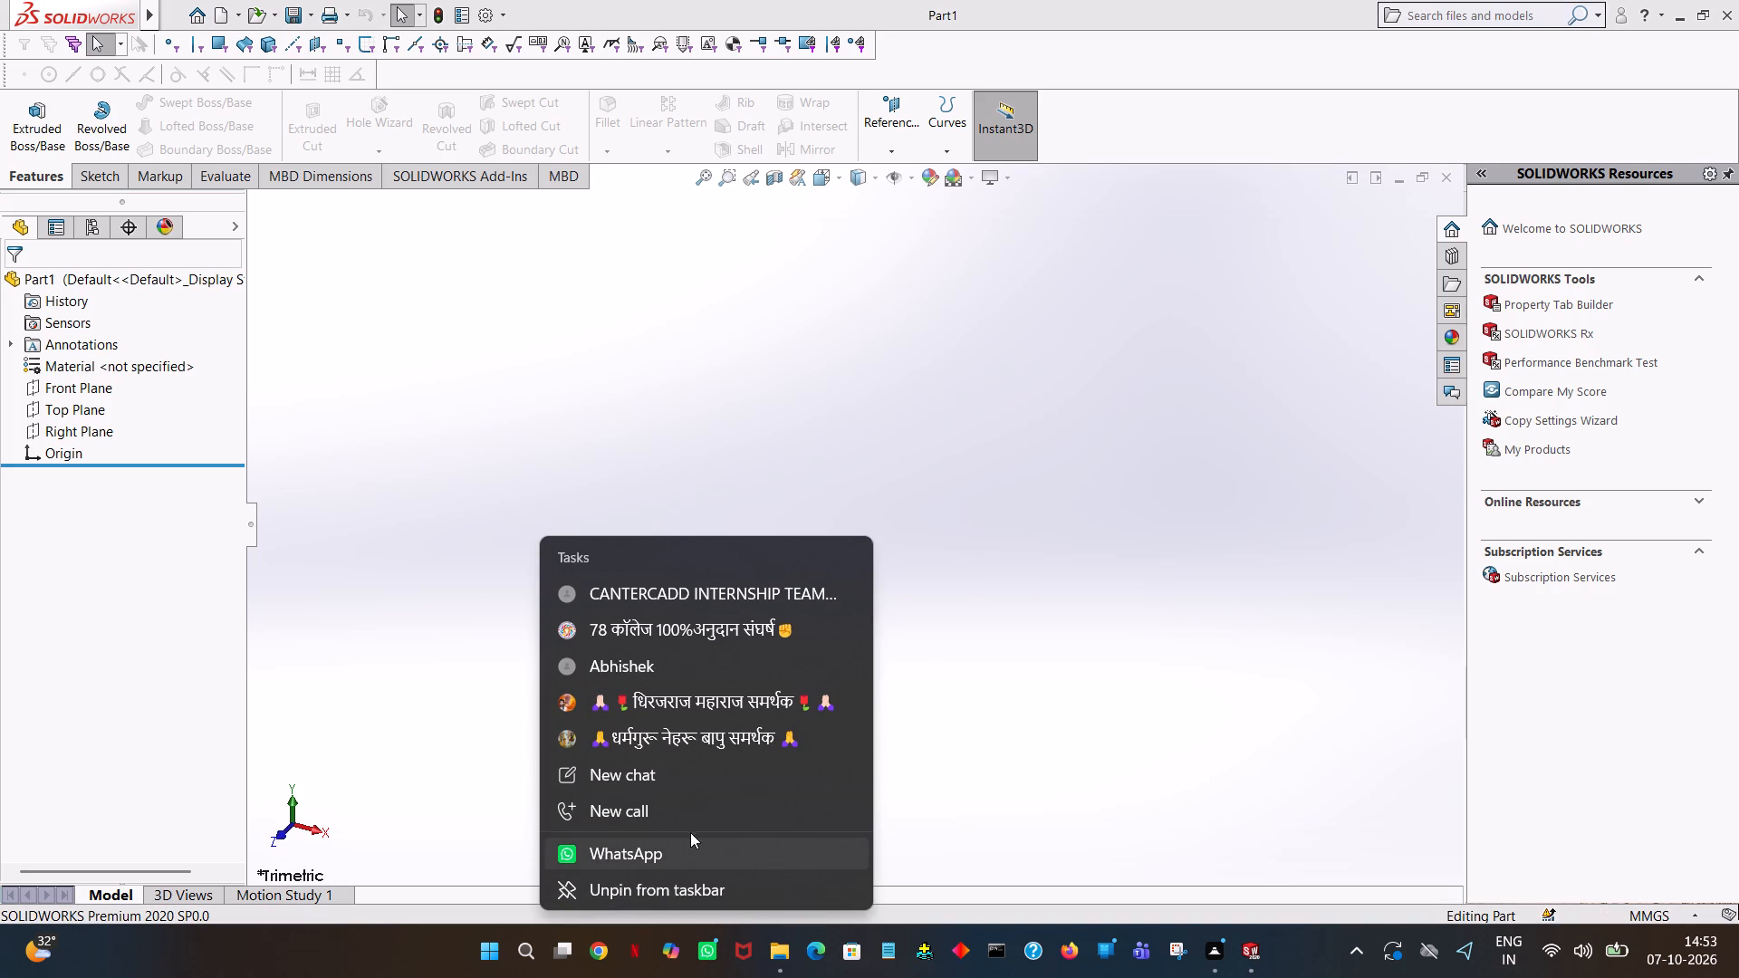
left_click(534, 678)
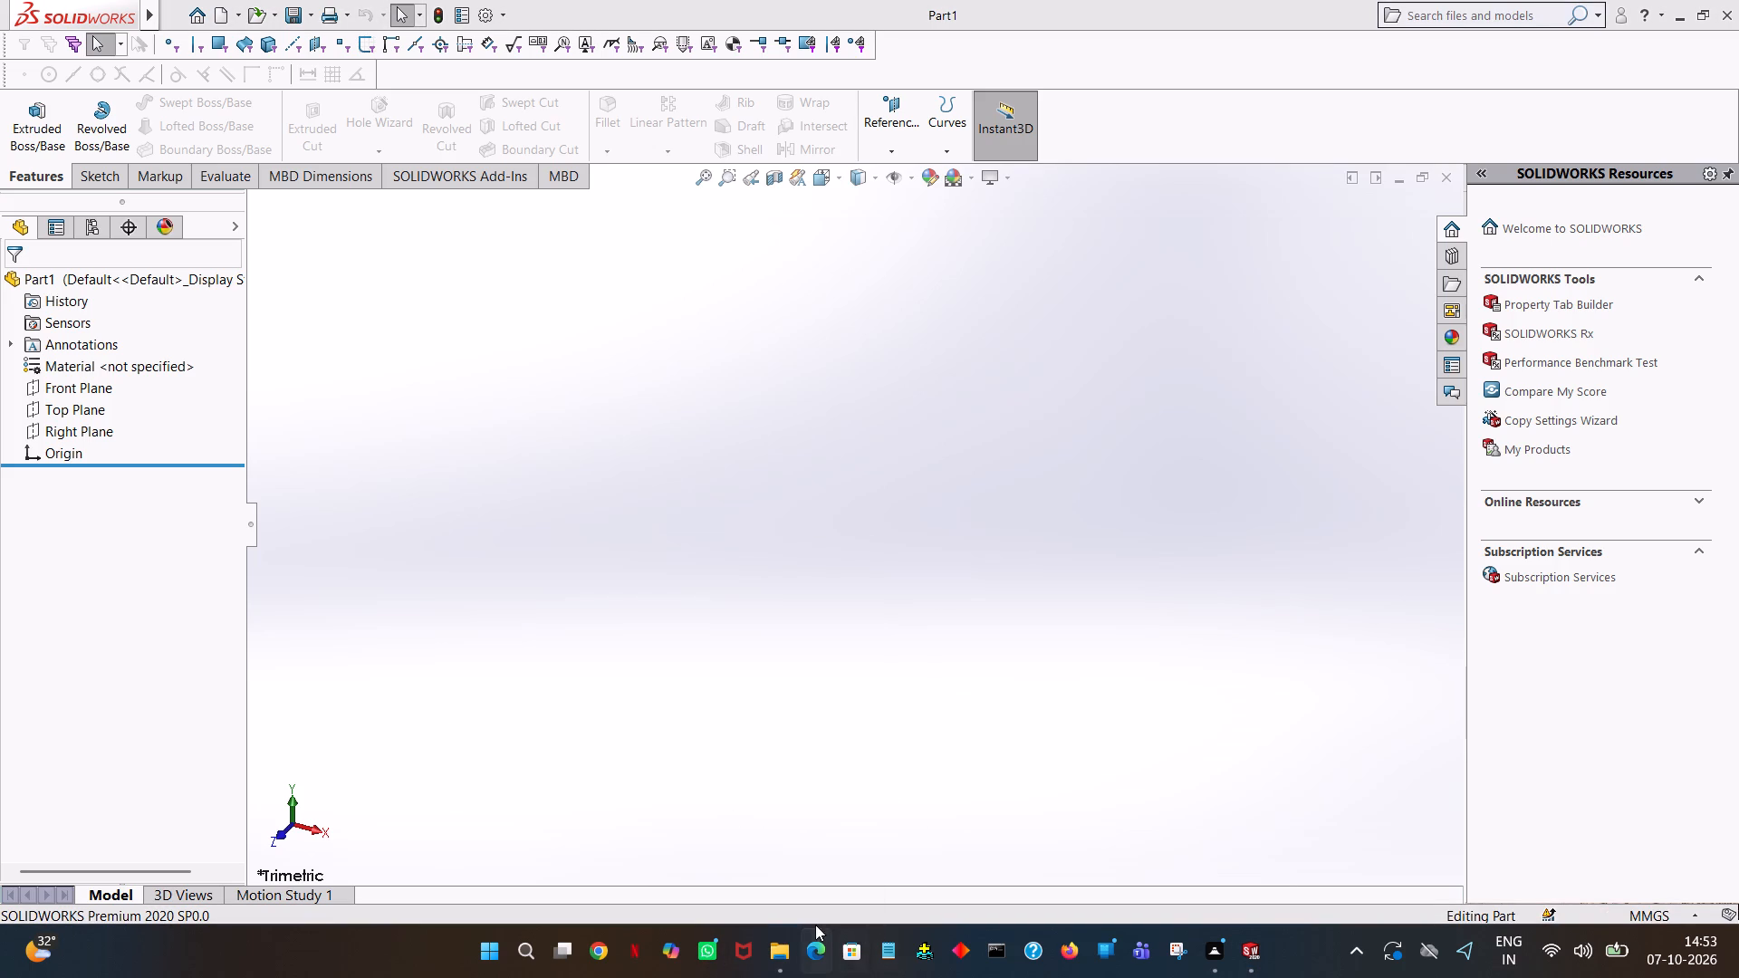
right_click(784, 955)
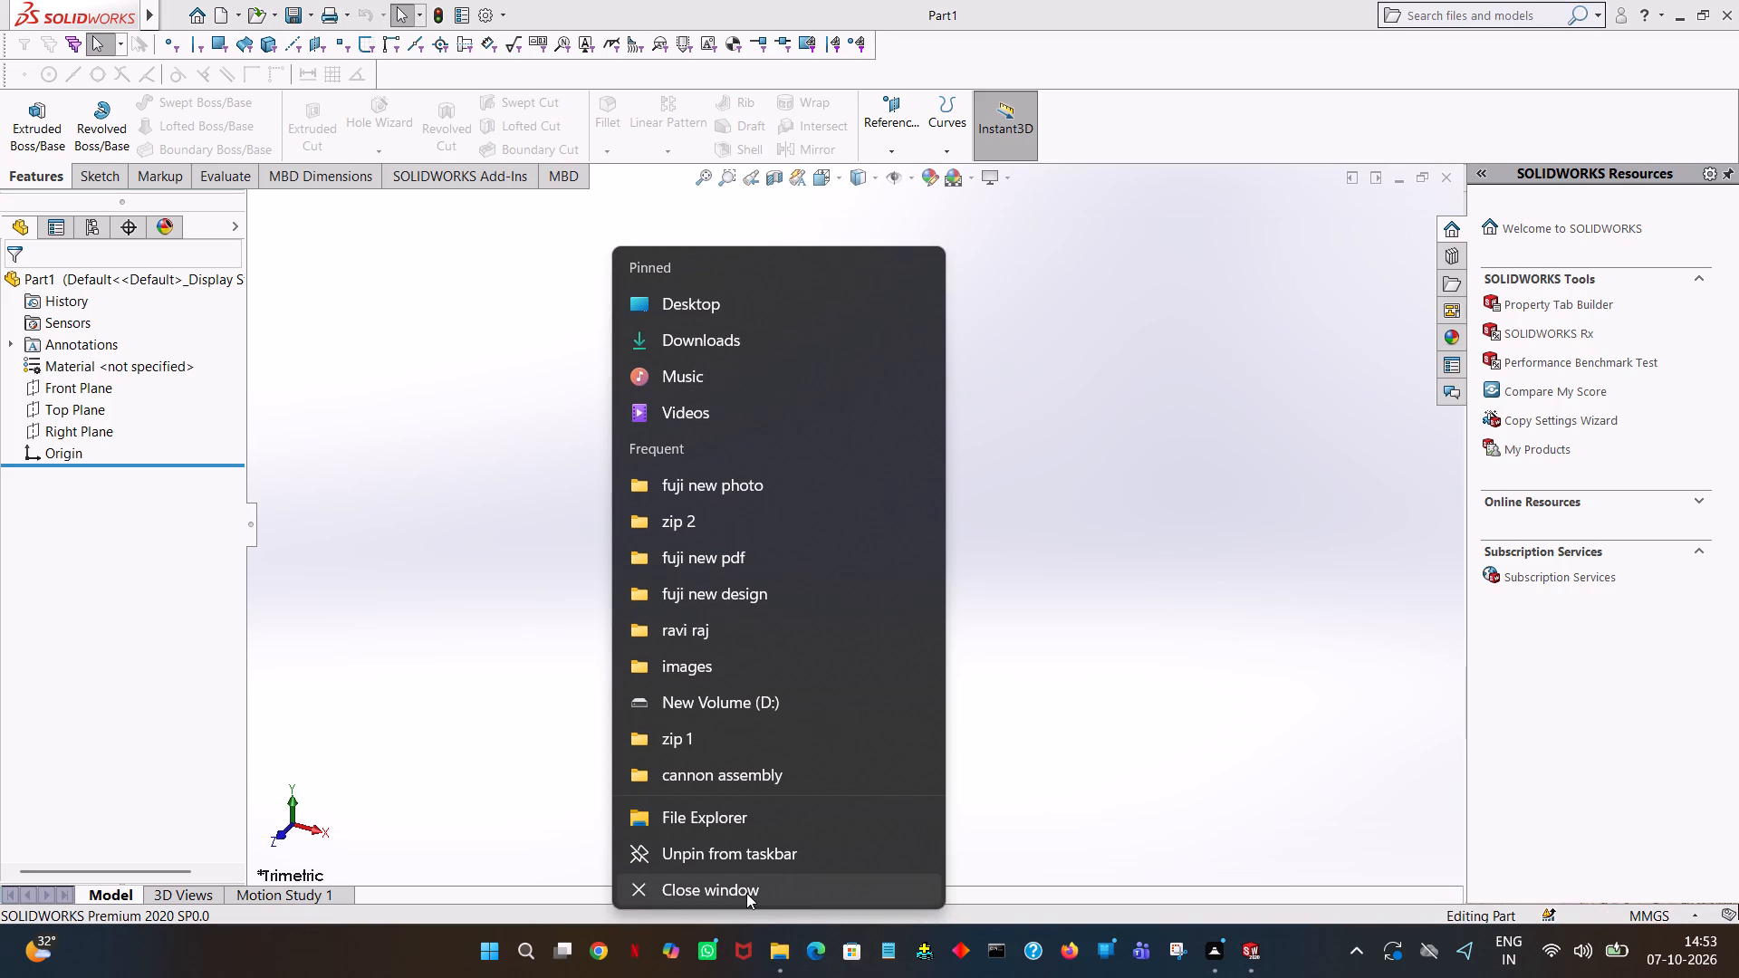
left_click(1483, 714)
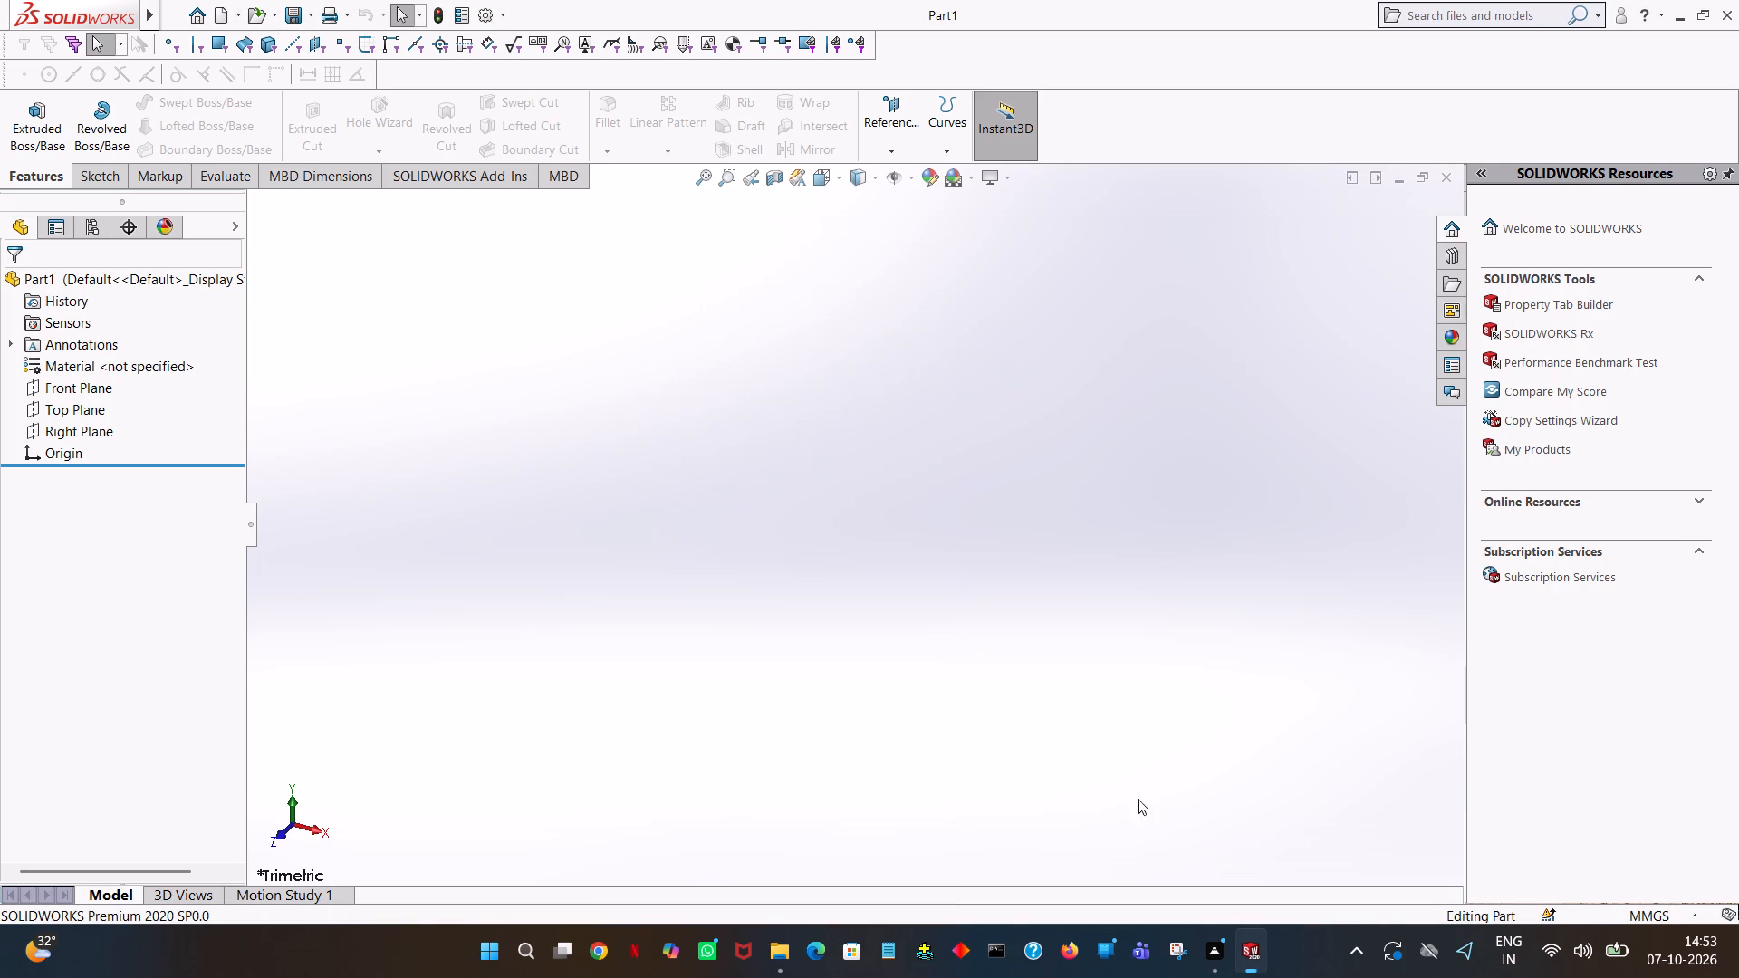
Start a sketch on the Top Plane and draw a 50 mm horizontal helper line from the origin in the positive X direction.
left_click(67, 403)
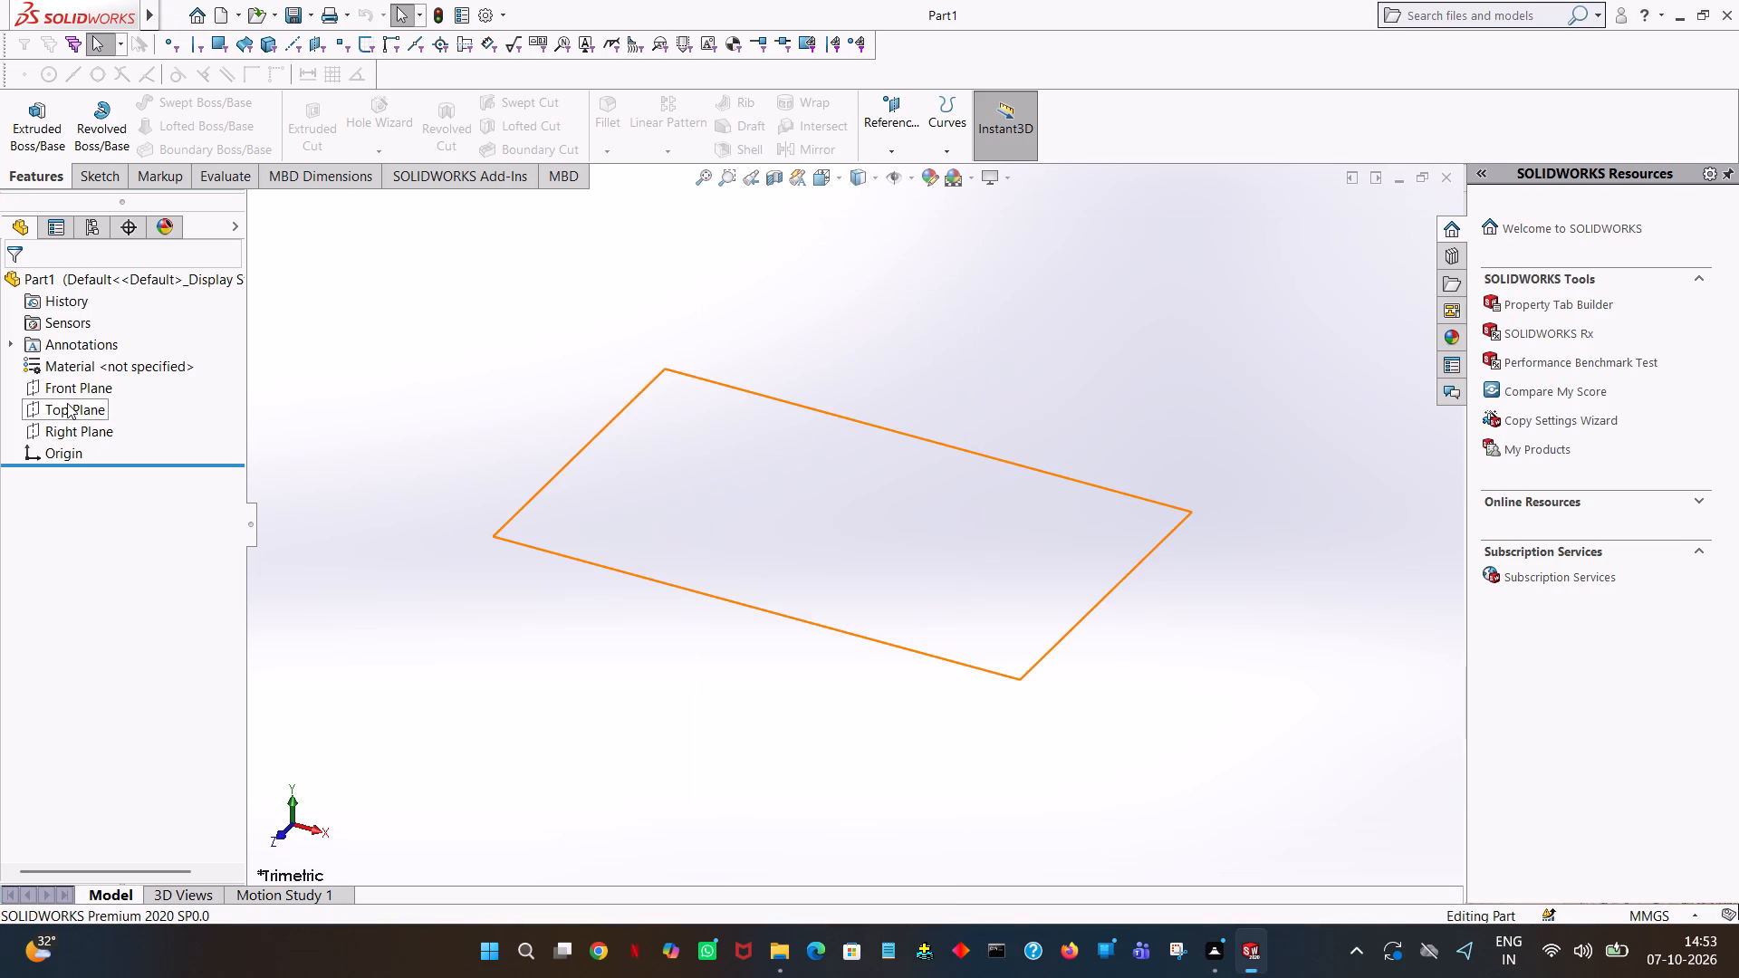
left_click(92, 373)
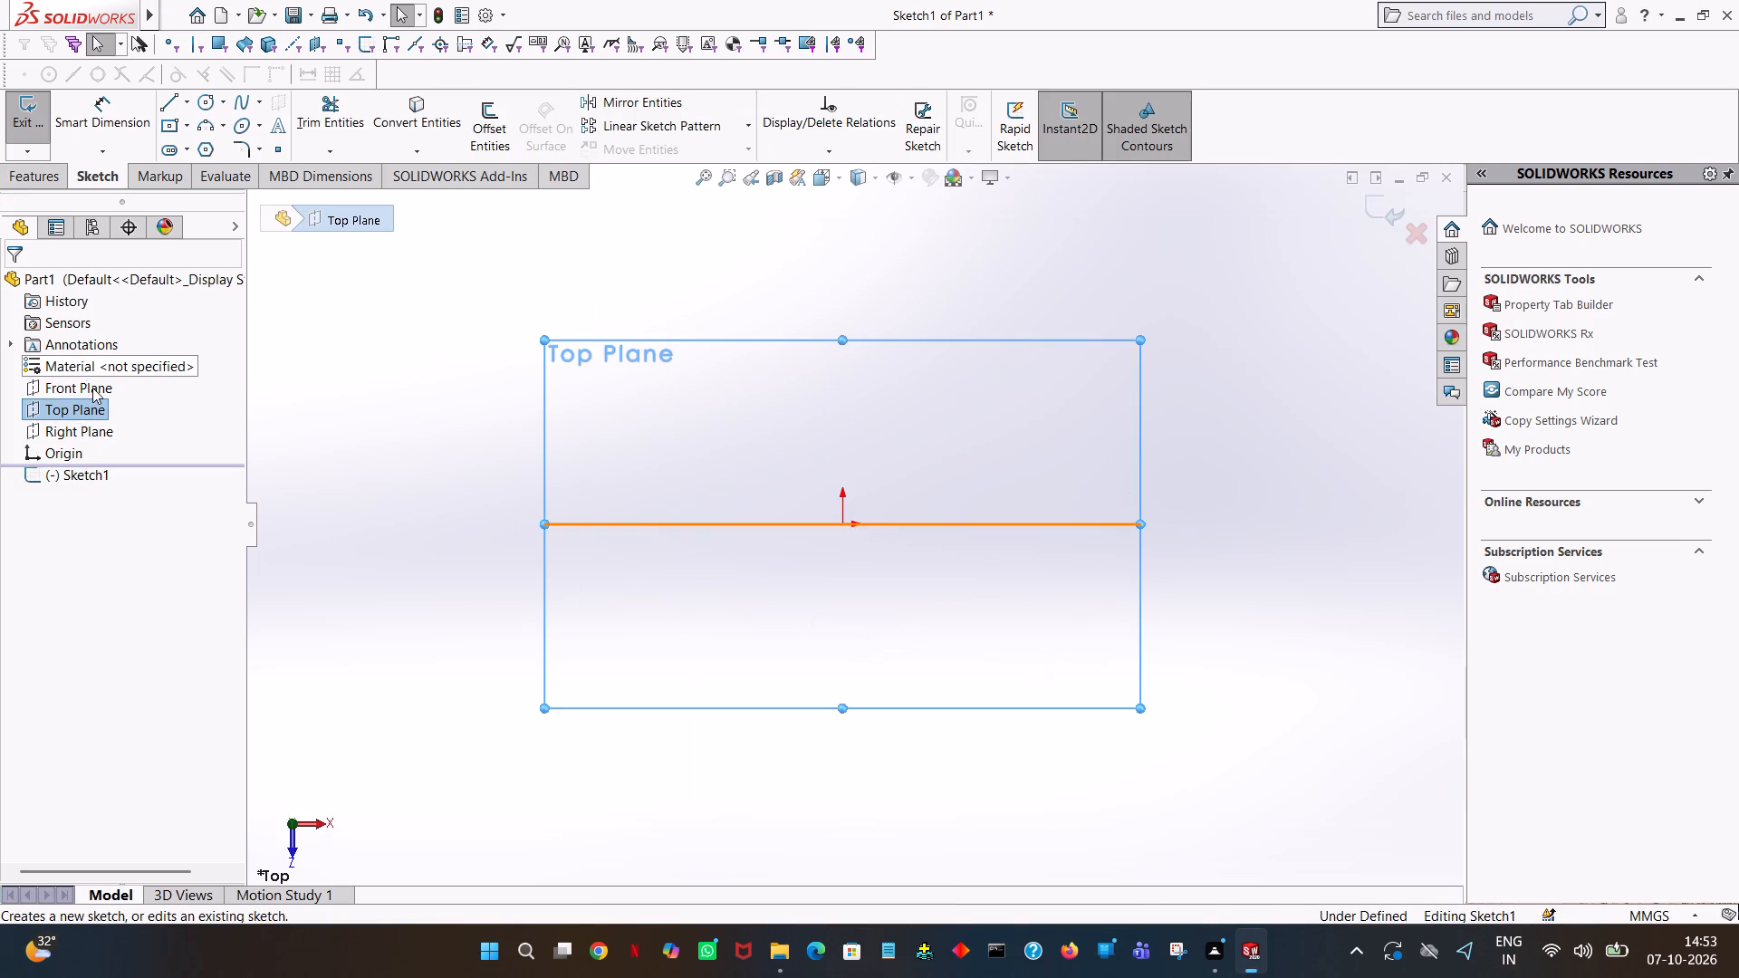
left_click(159, 102)
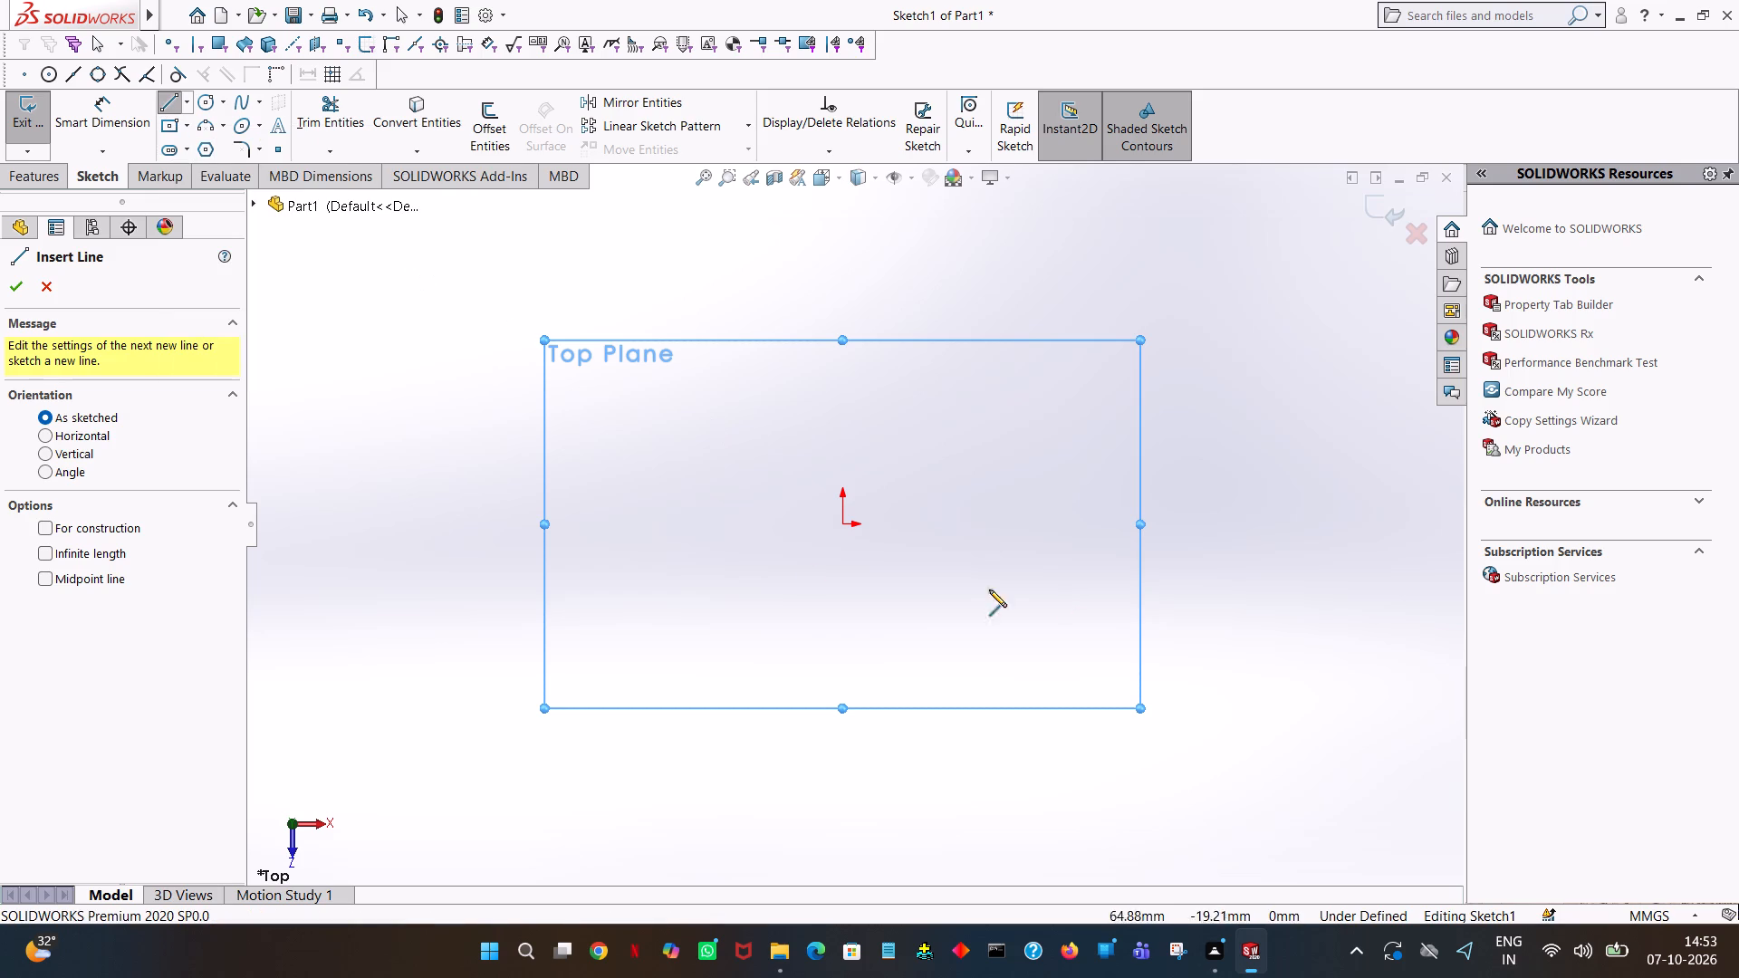
left_click(843, 525)
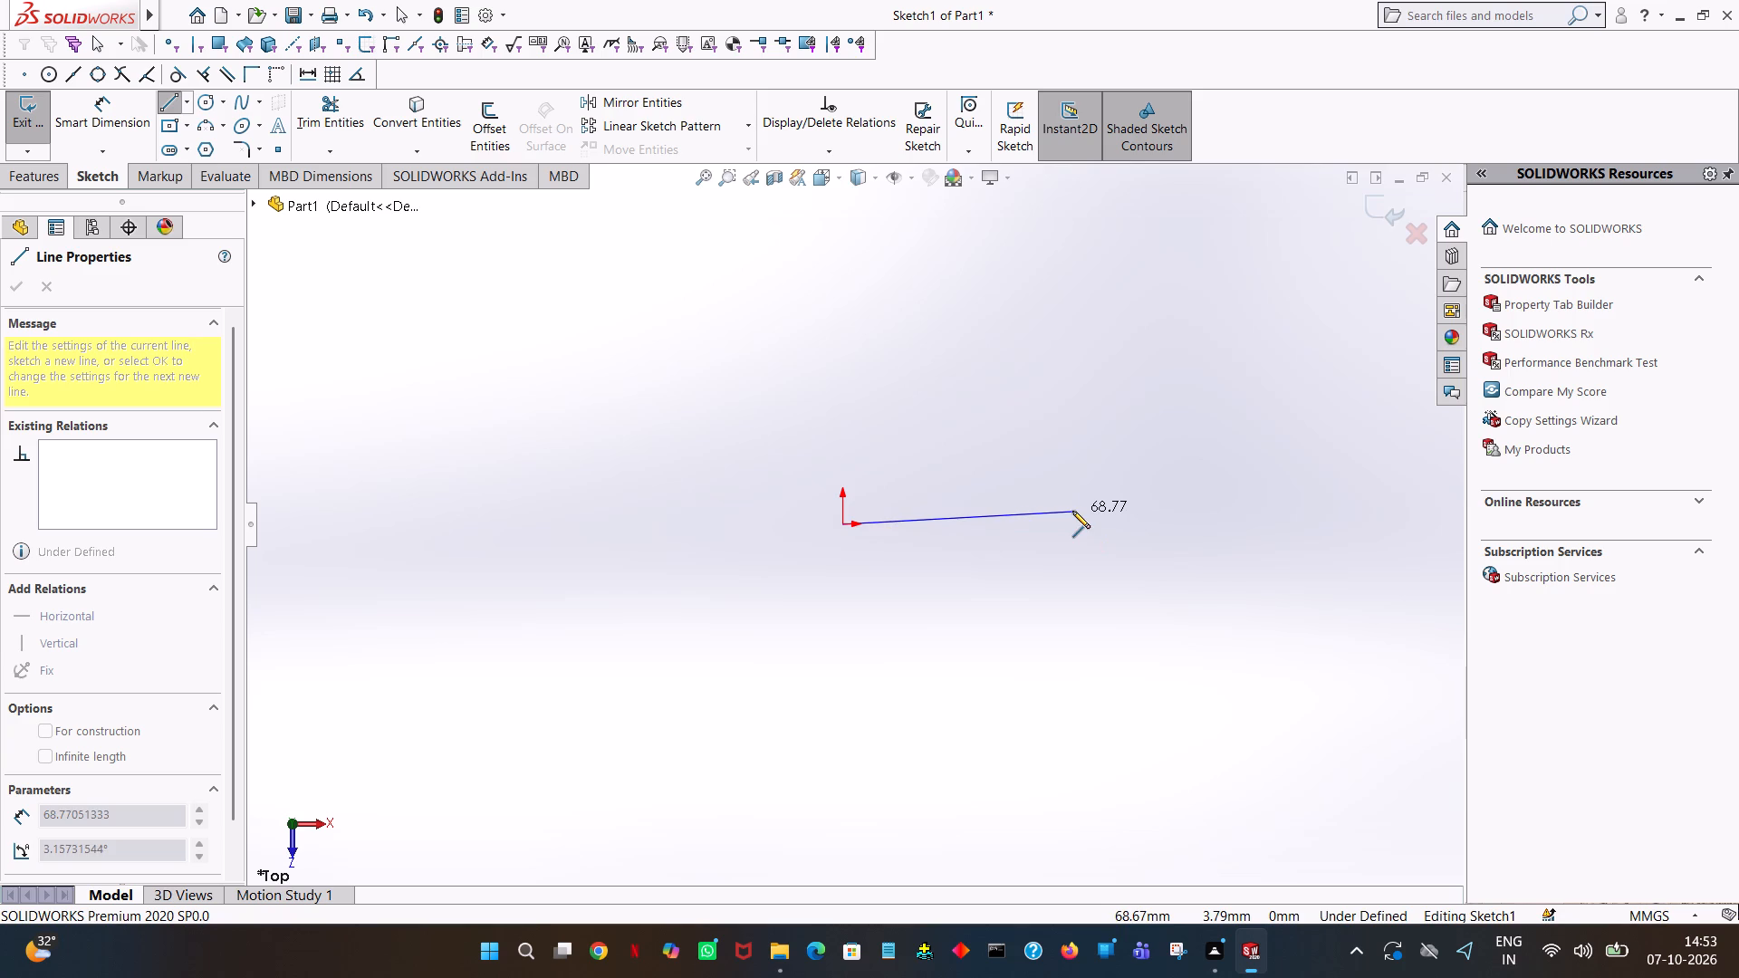
left_click(1075, 521)
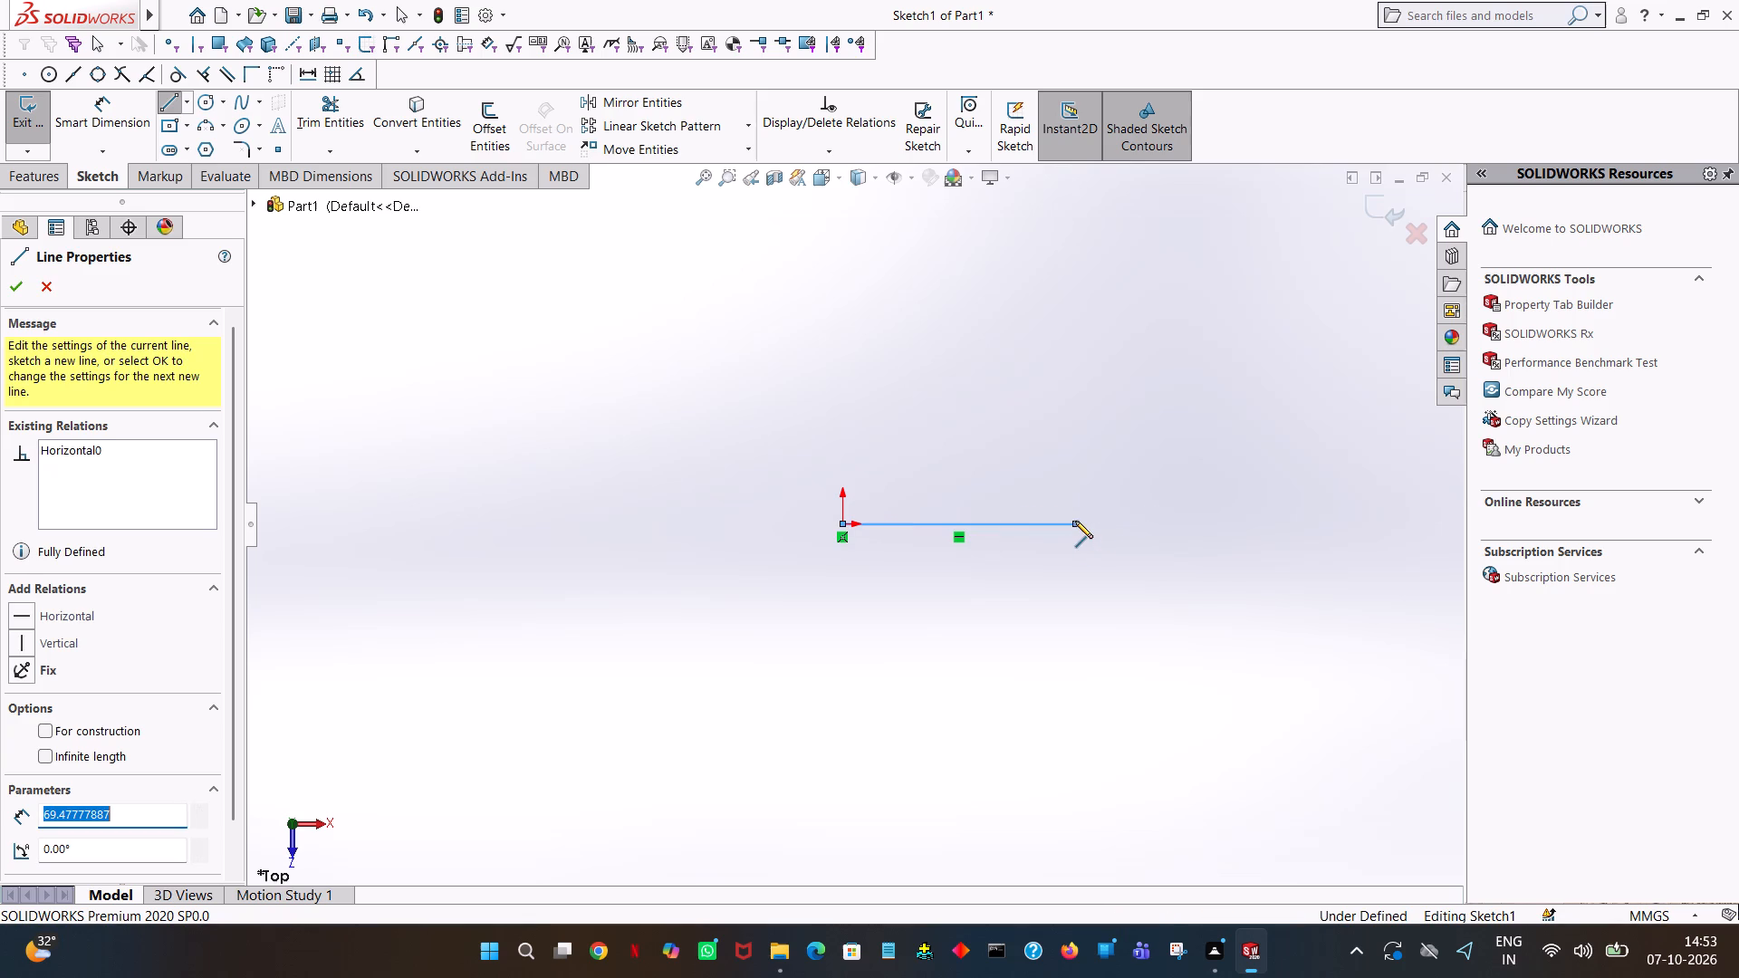
type("50")
key("Return")
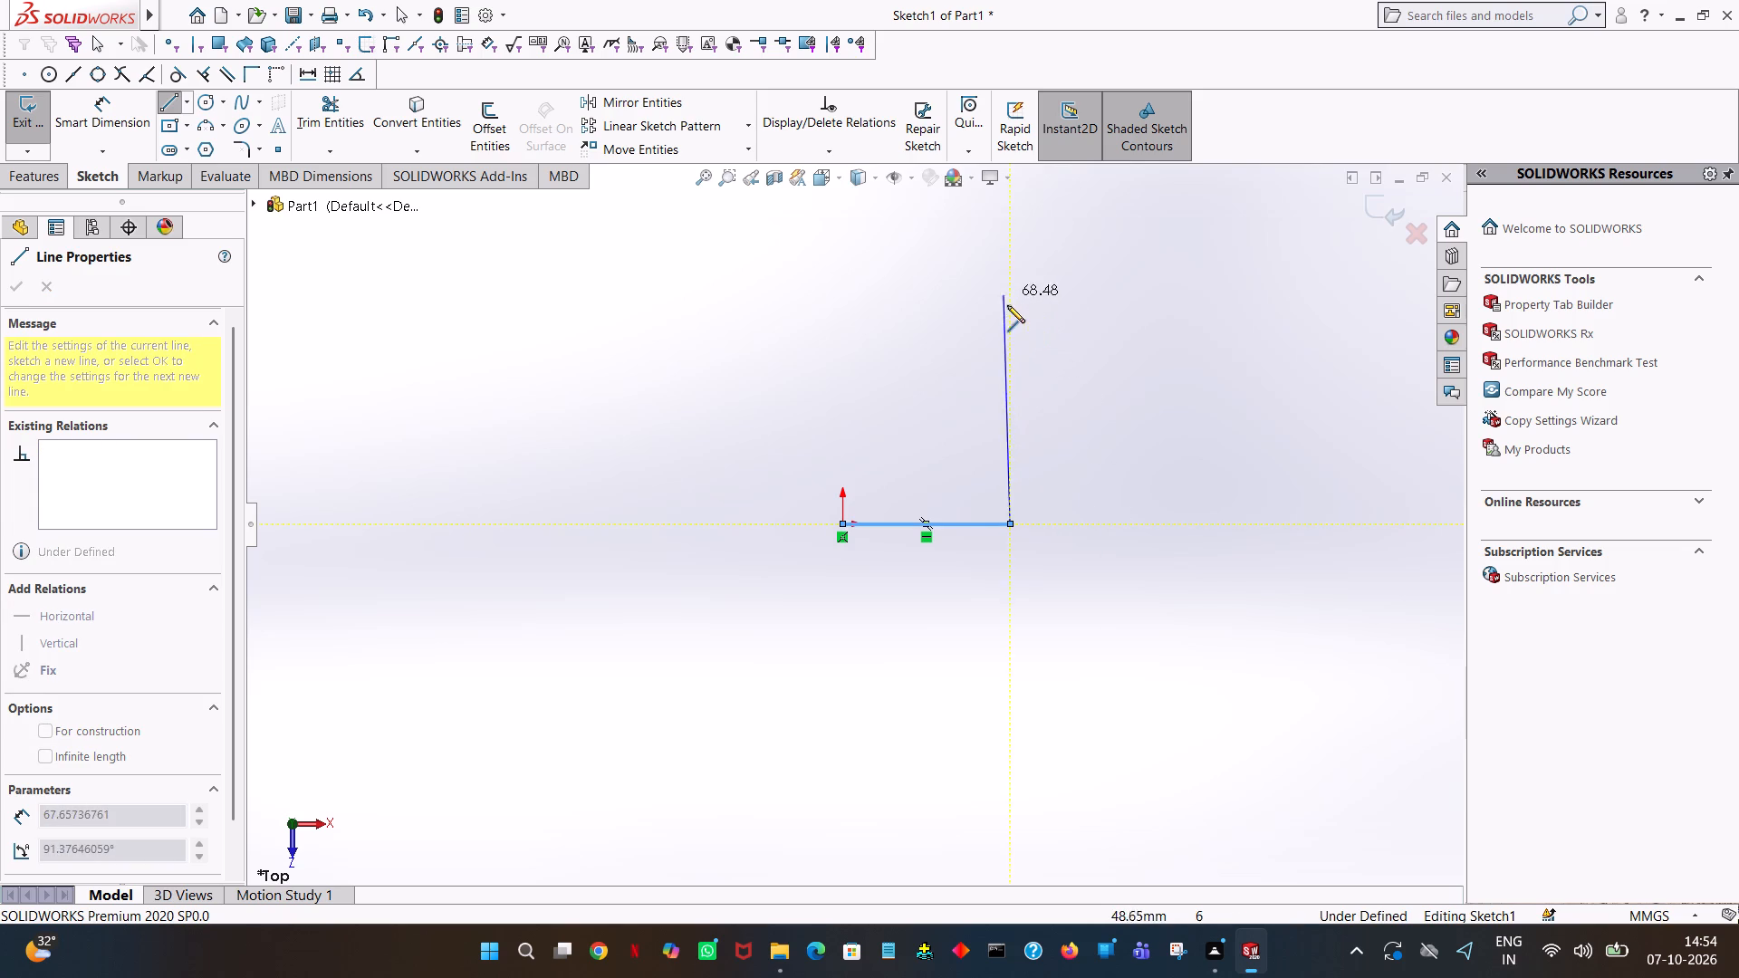
Draw a closed 100 x 60 mm rectangle around the origin, starting 30 mm up from the helper line's free end and finishing there.
left_click(1007, 306)
type("30")
key("Return")
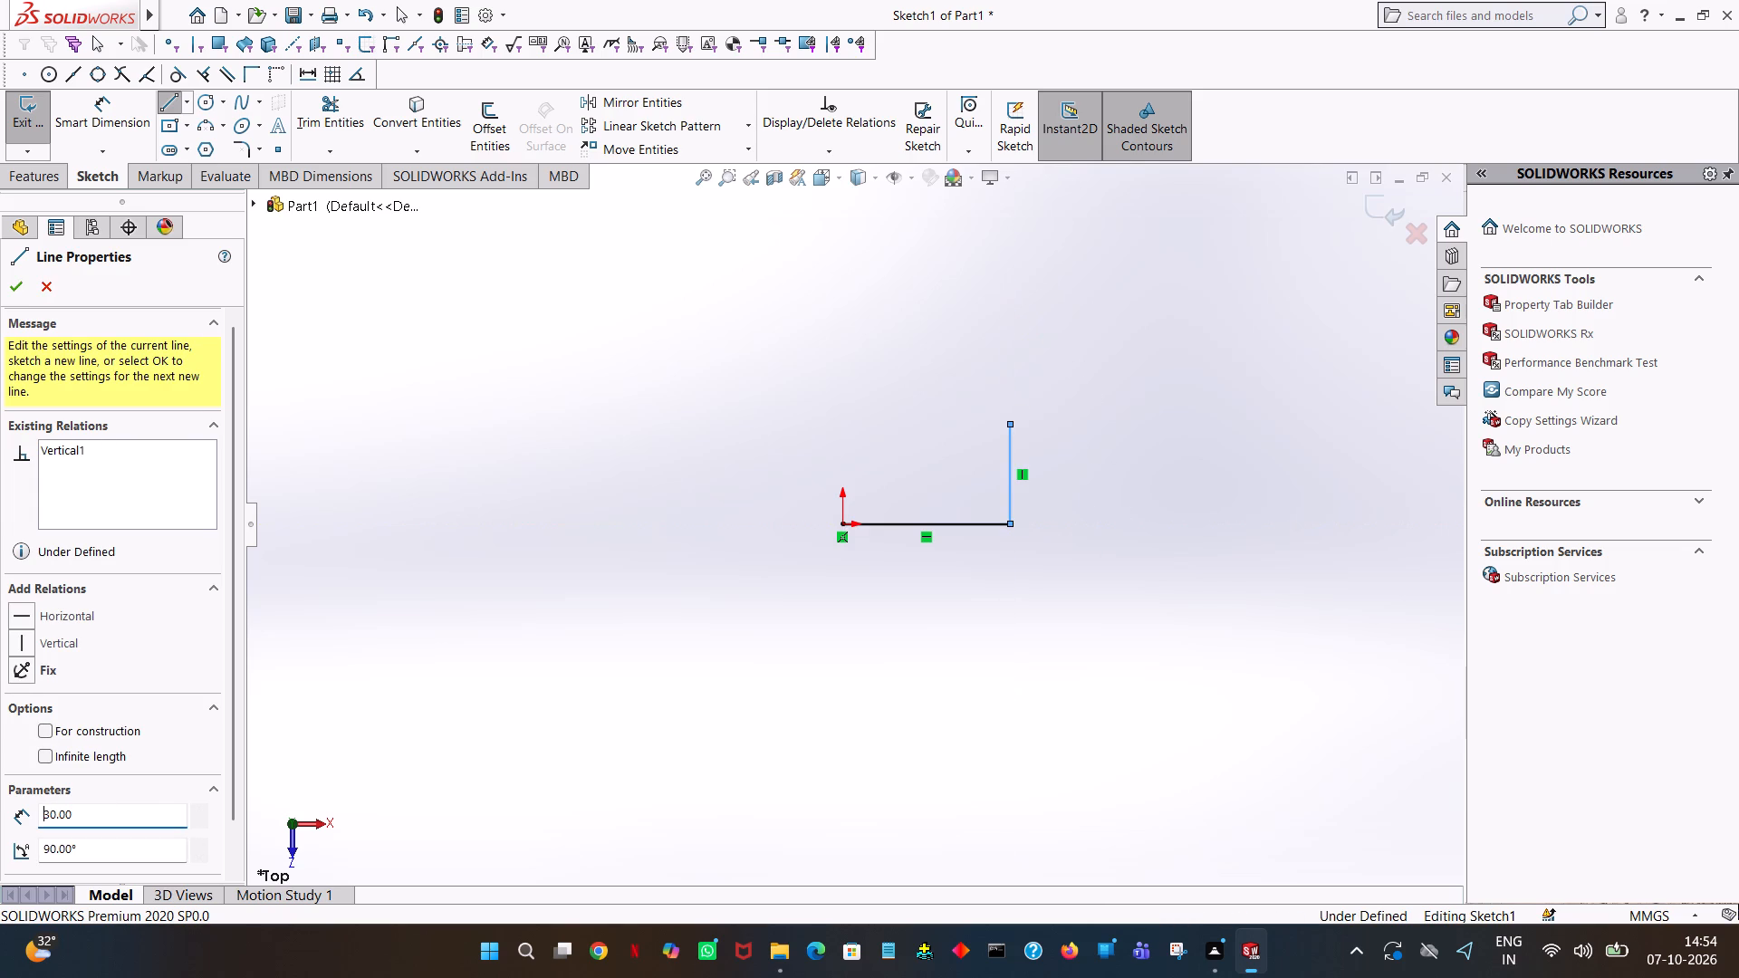
left_click(664, 429)
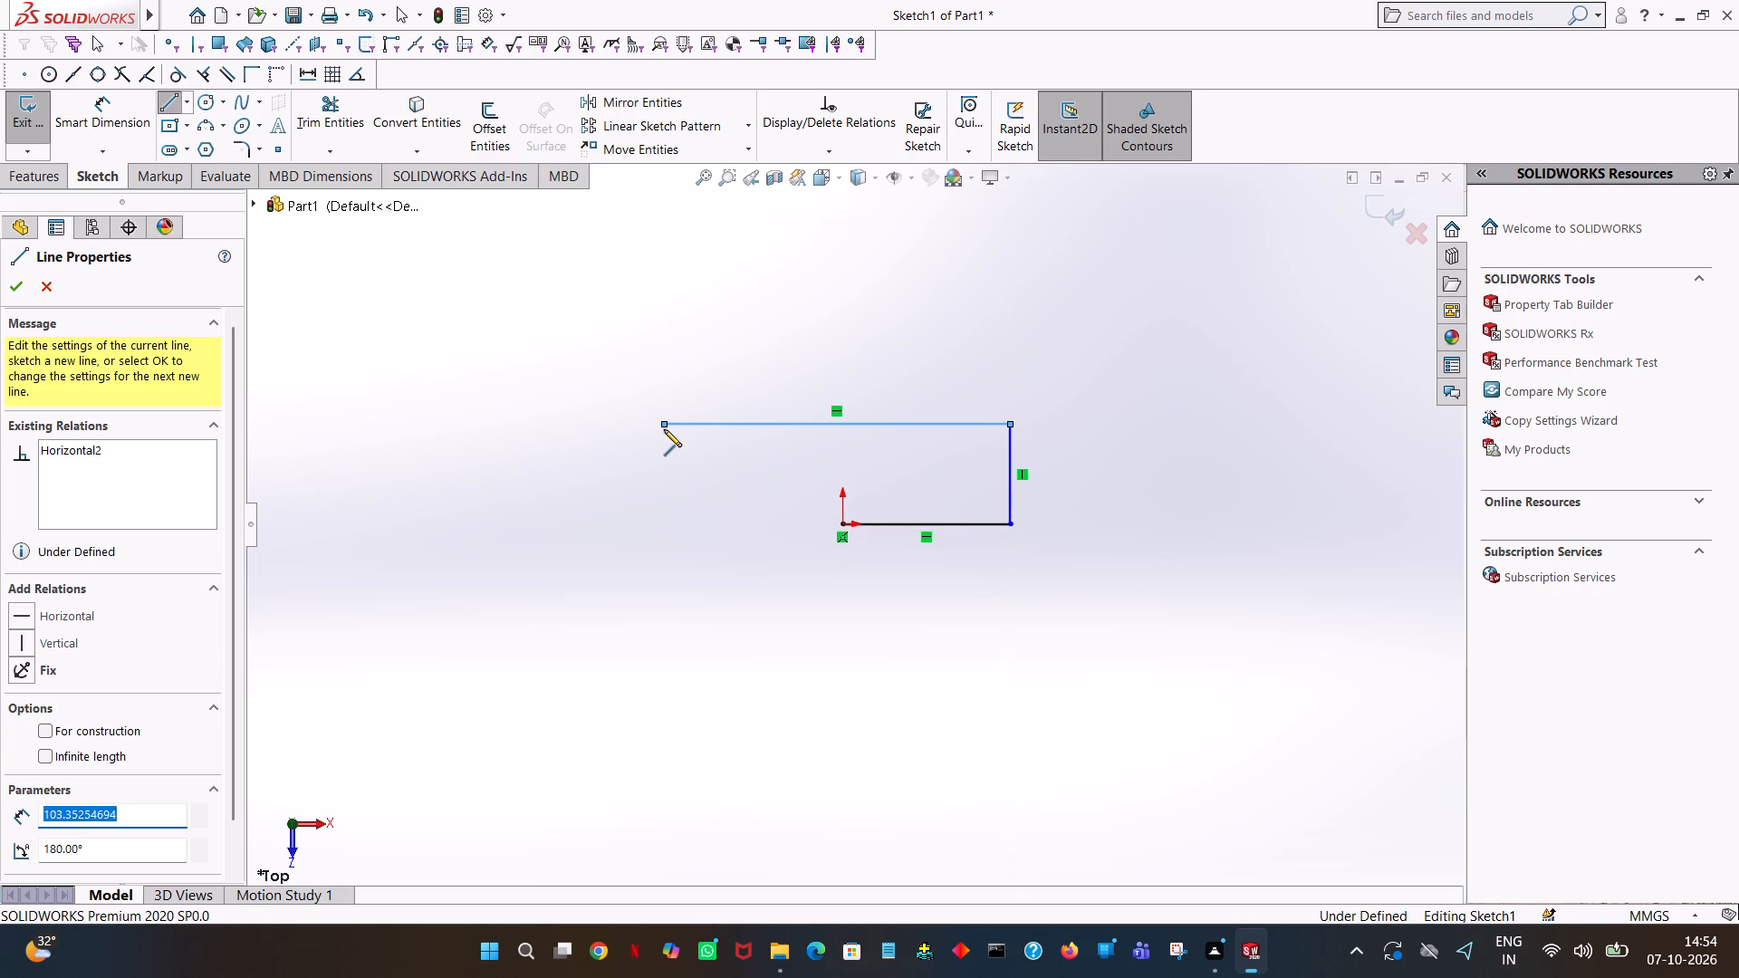
type("100")
key("Return")
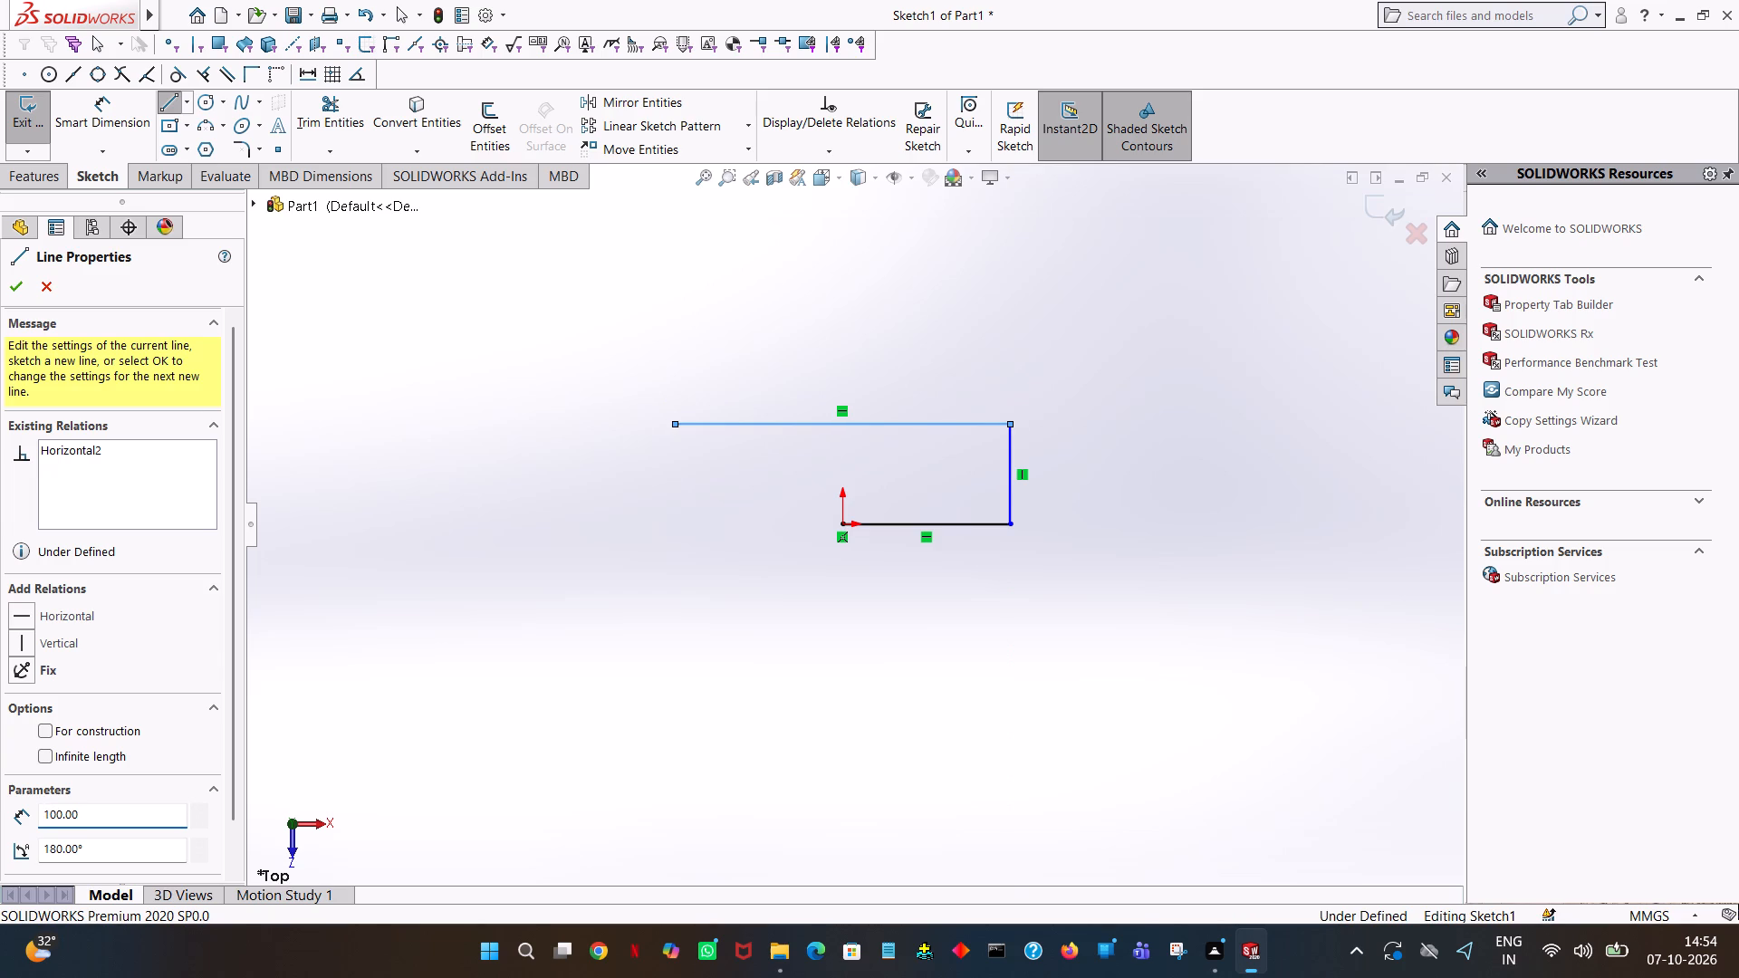
left_click(677, 666)
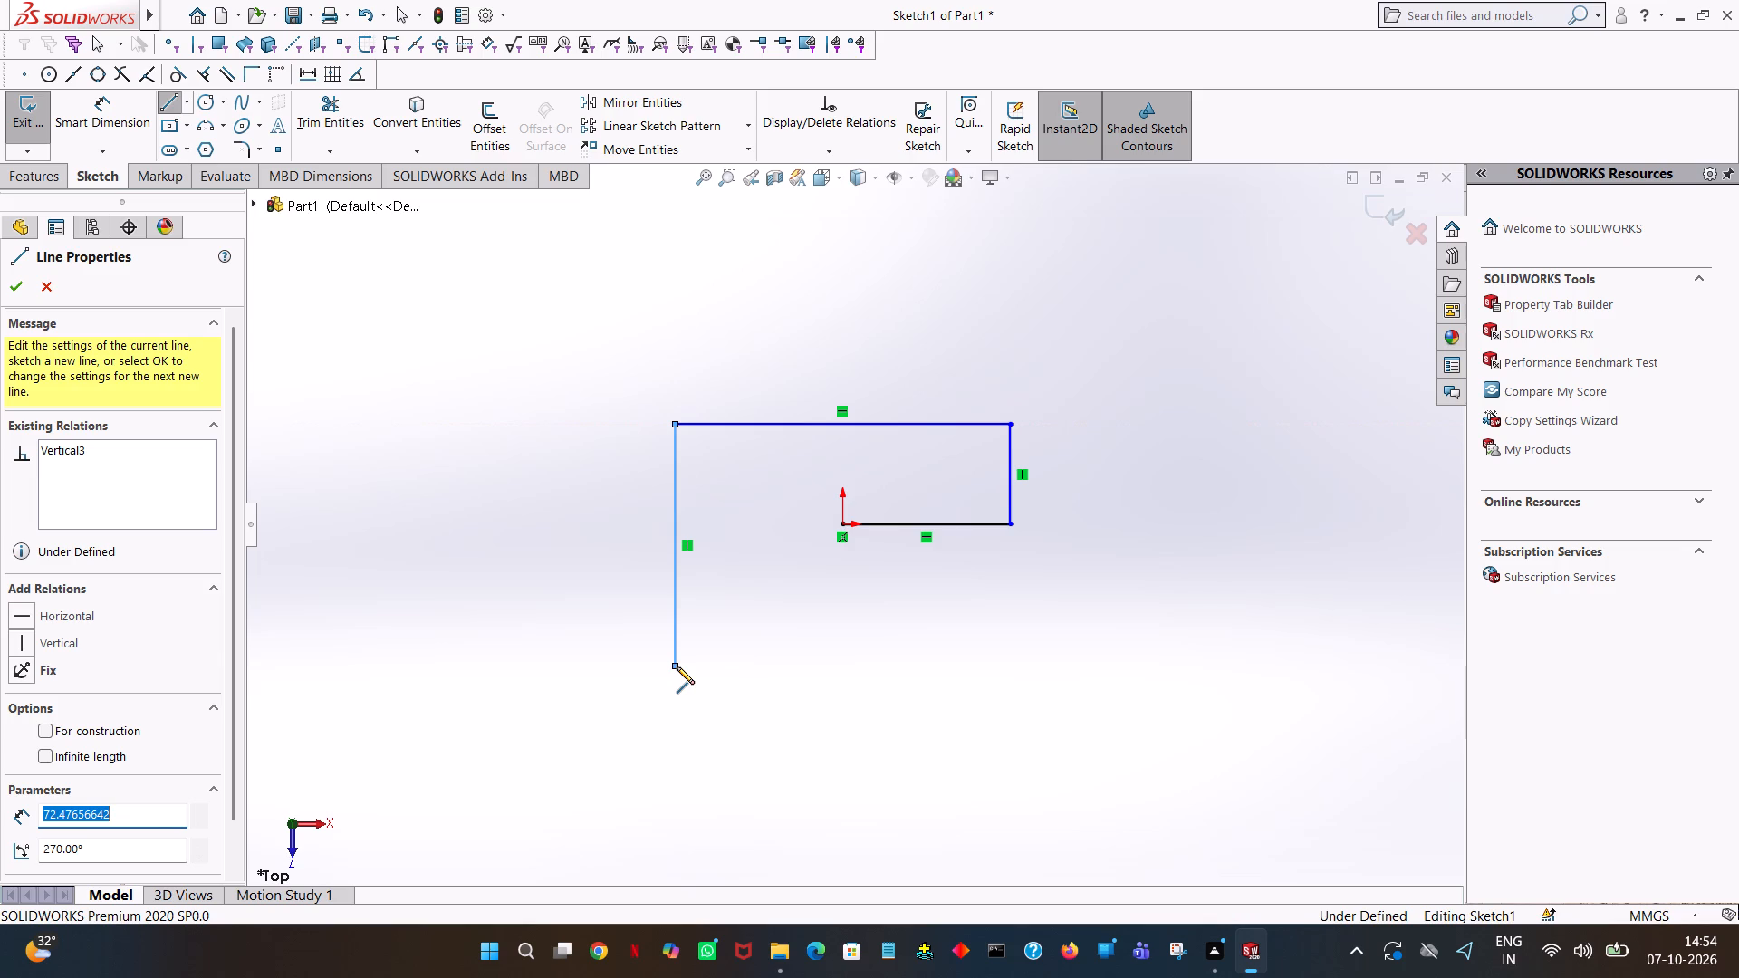
type("60")
key("Return")
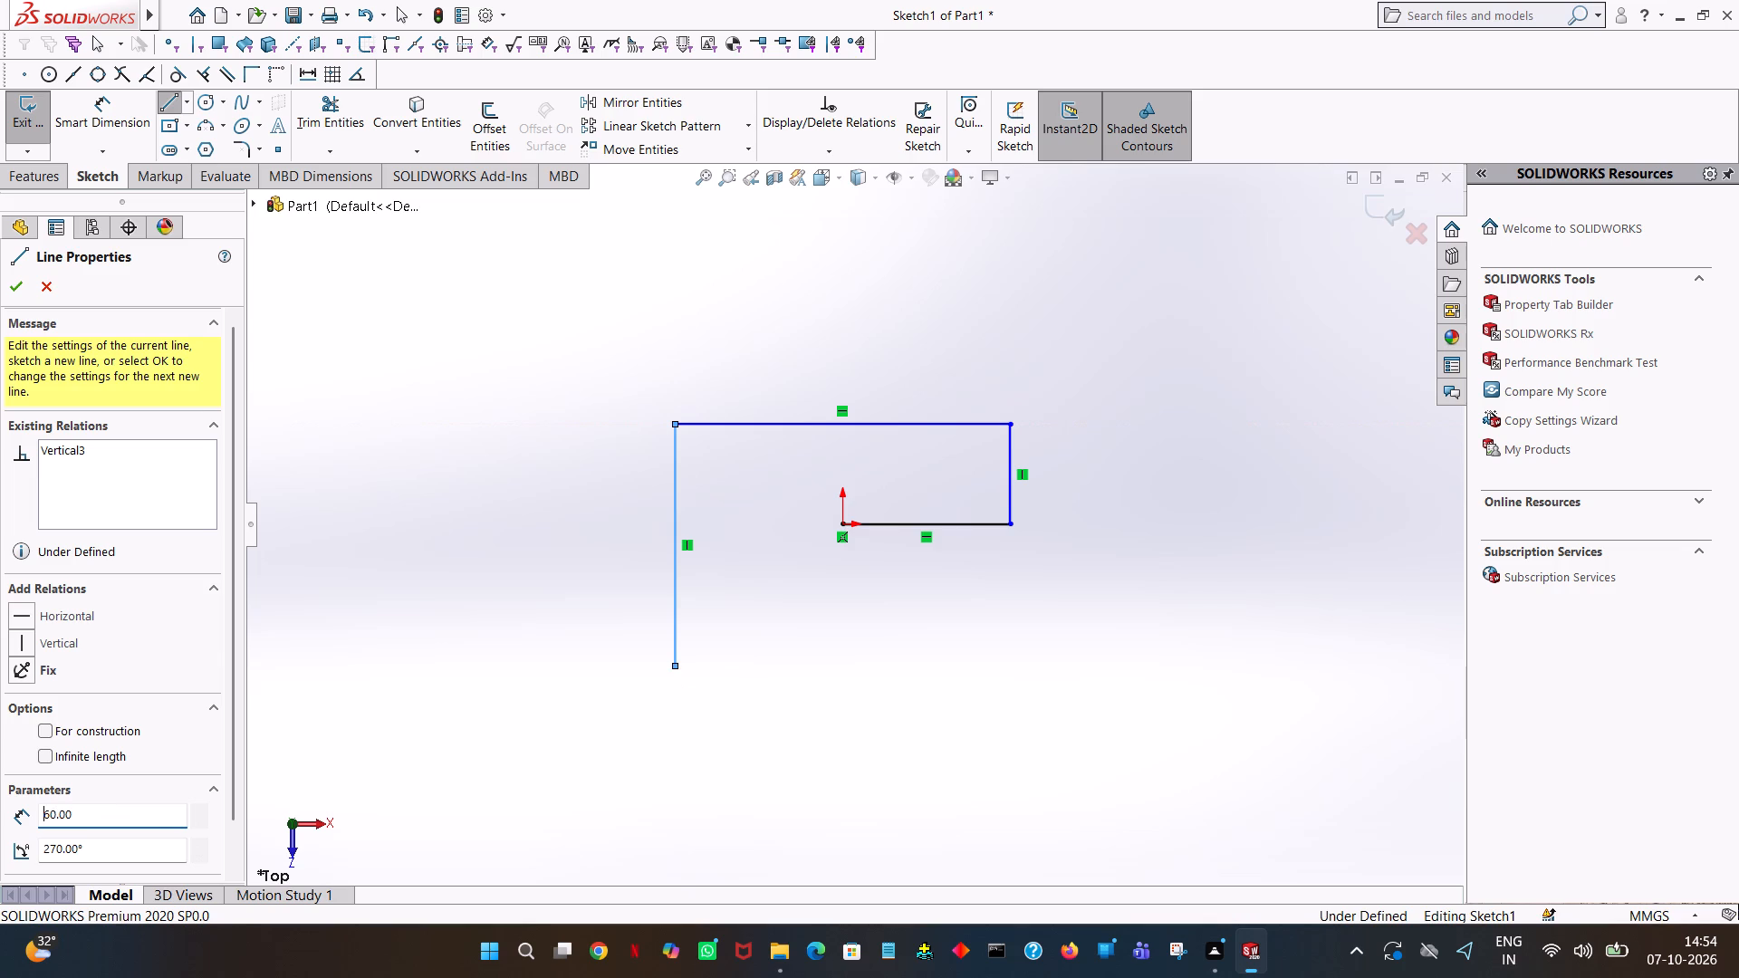
left_click(1008, 621)
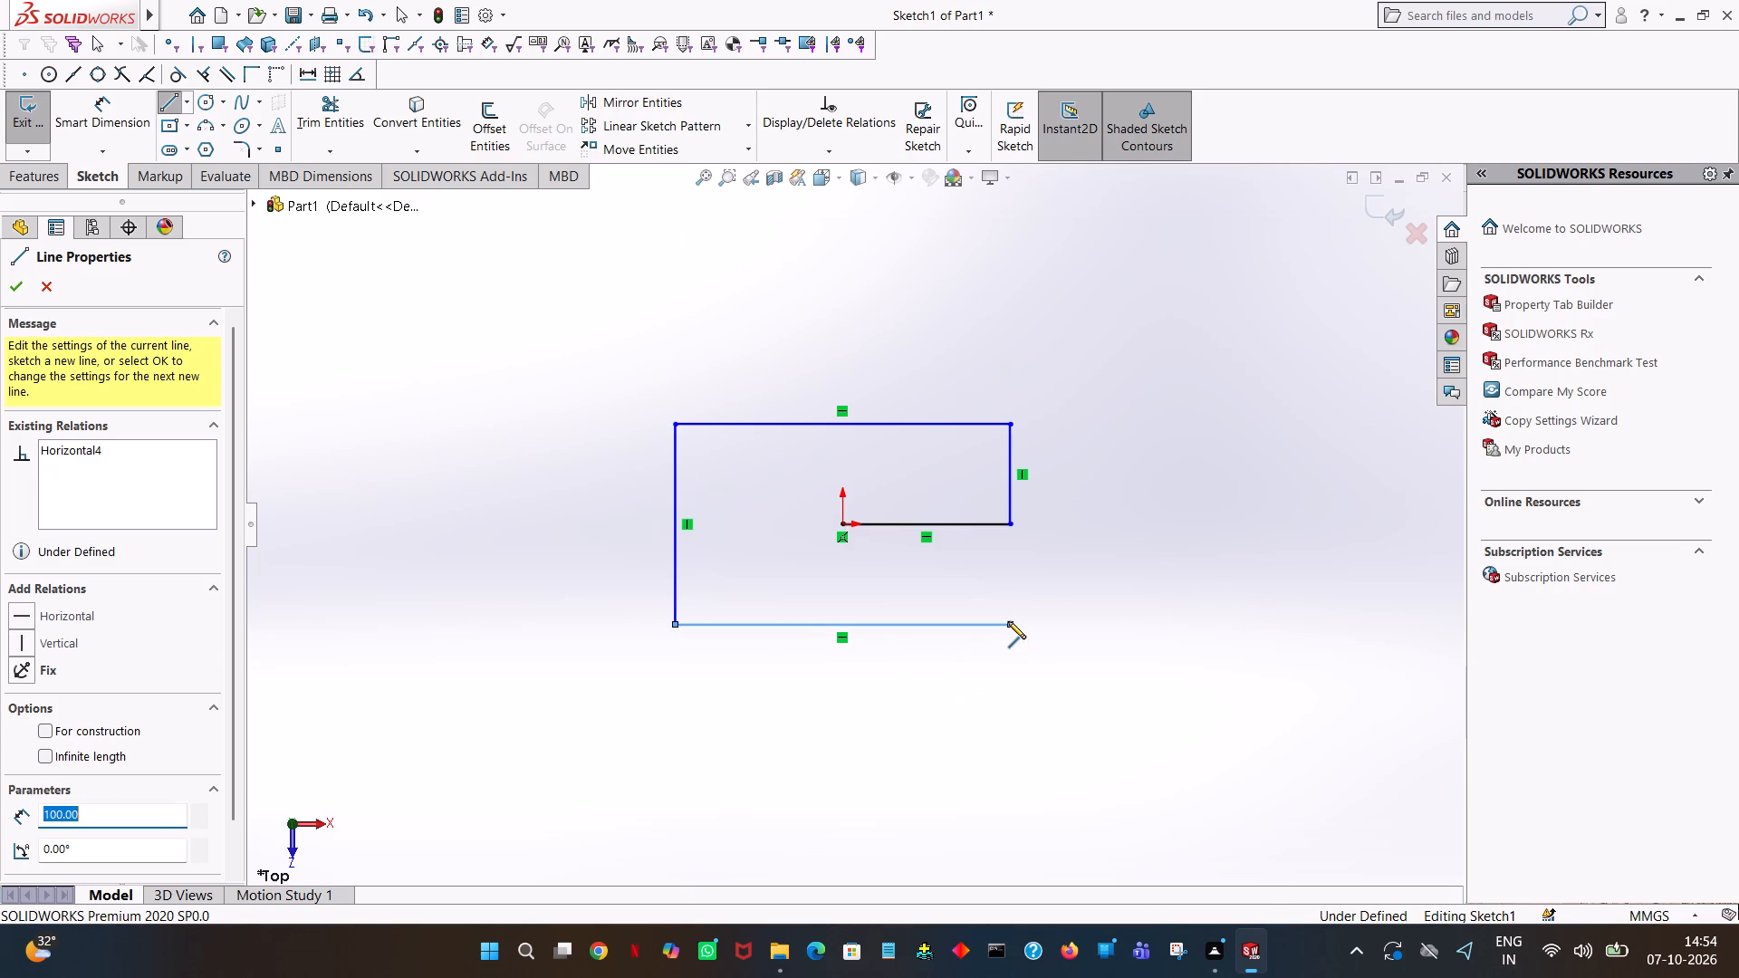
left_click(1013, 527)
right_click(1013, 527)
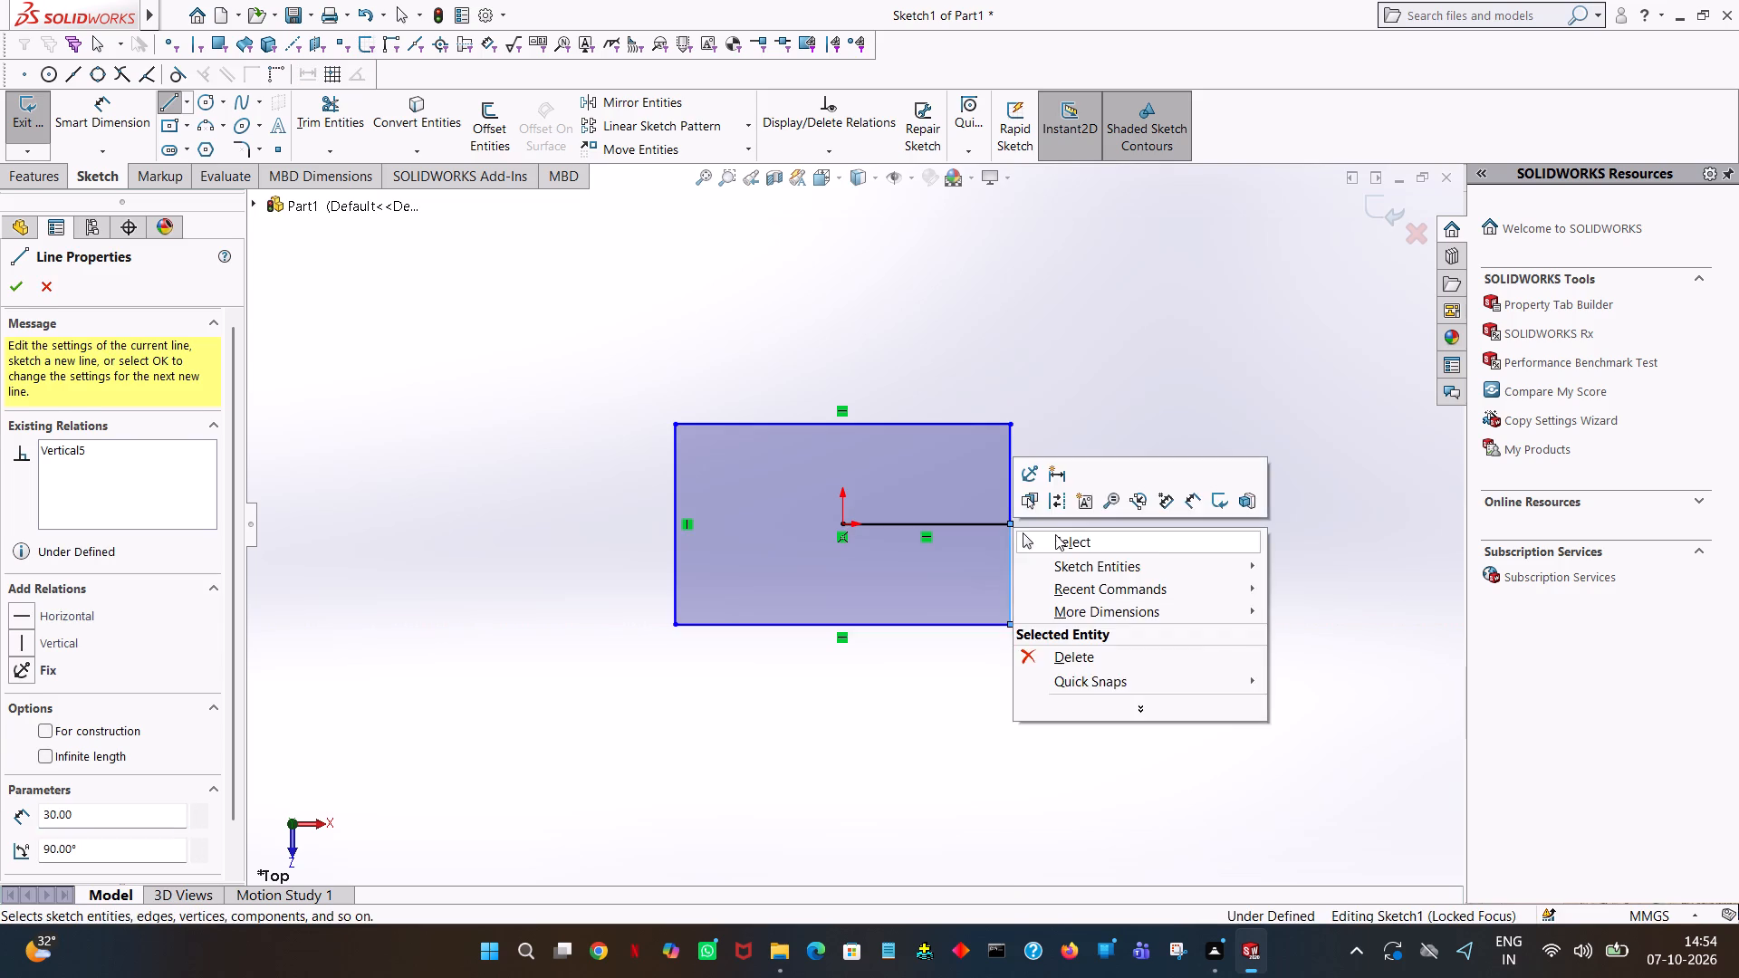
left_click(1055, 534)
Trim away the helper line between the origin and the rectangle's side using Trim to closest.
left_click(356, 115)
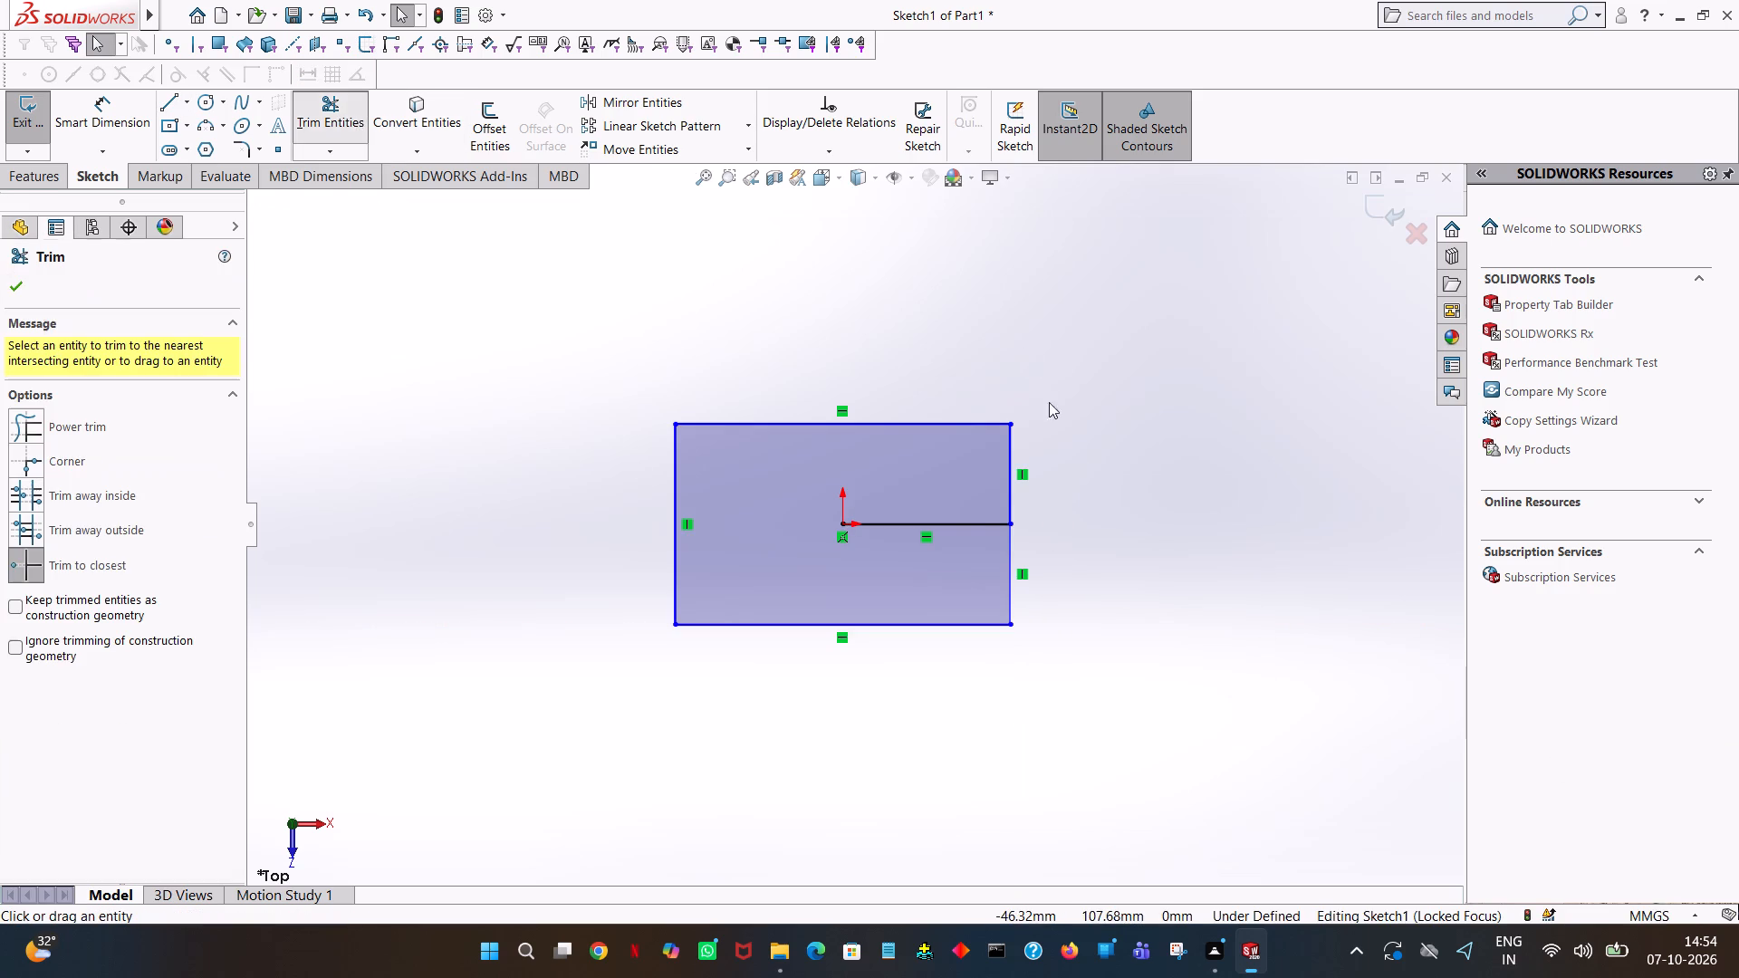
left_click(962, 527)
left_click(3, 283)
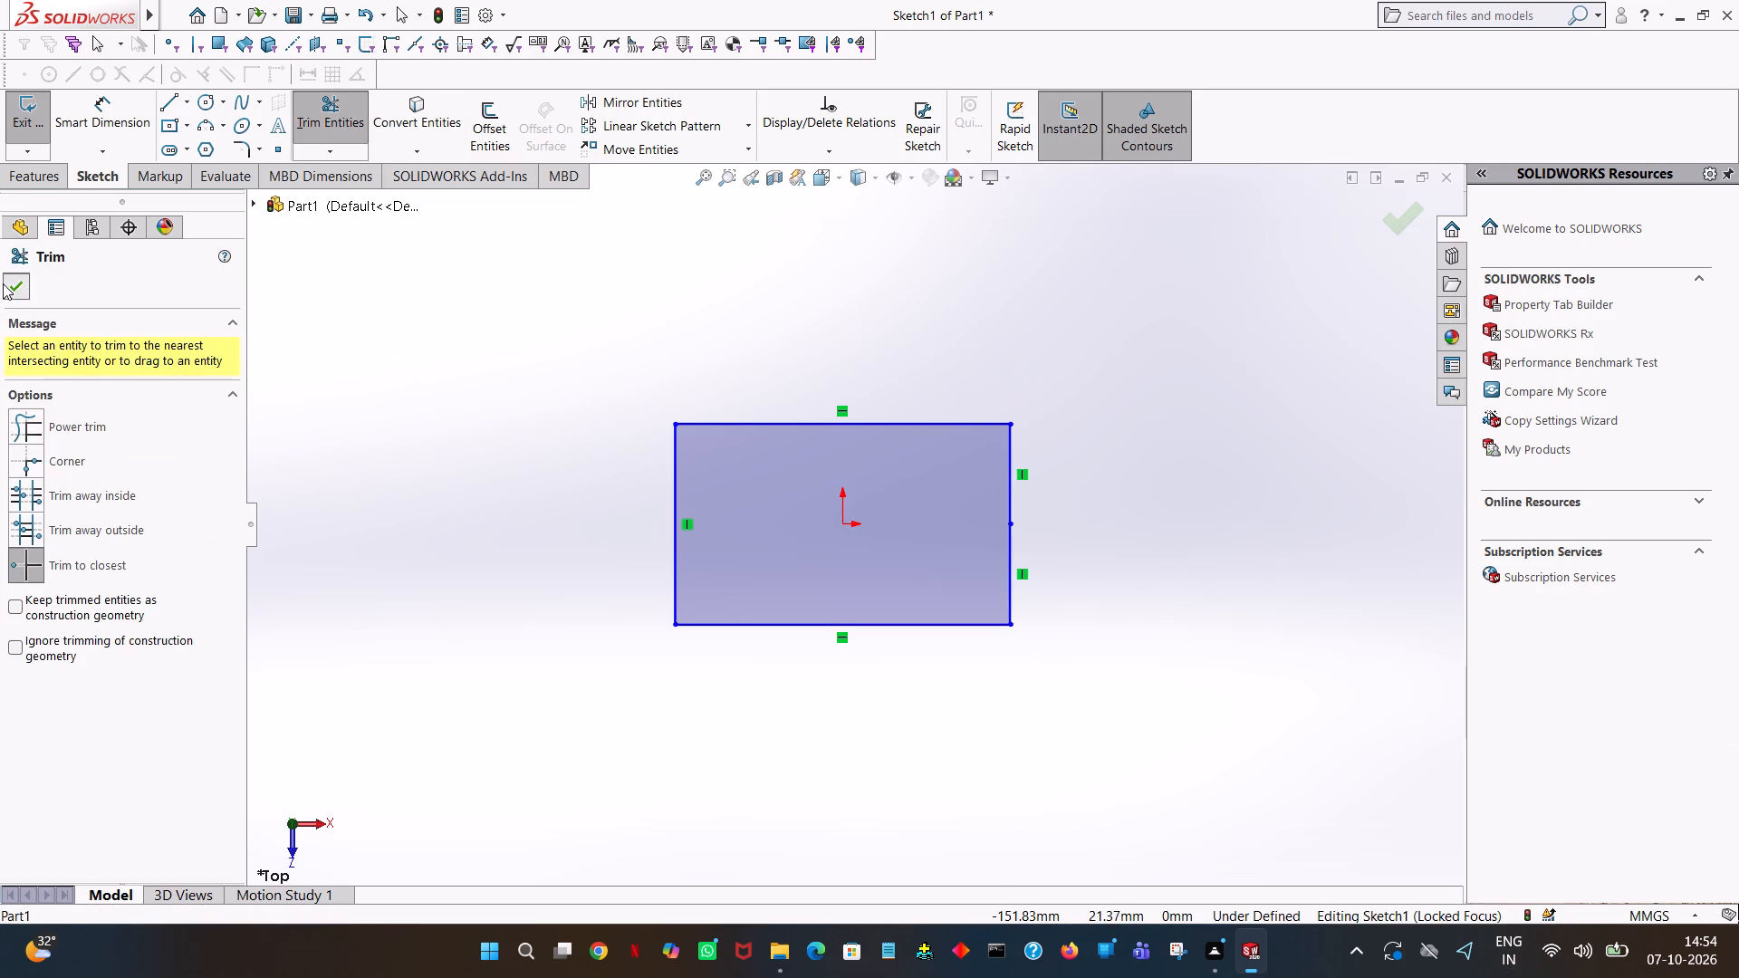
left_click(738, 315)
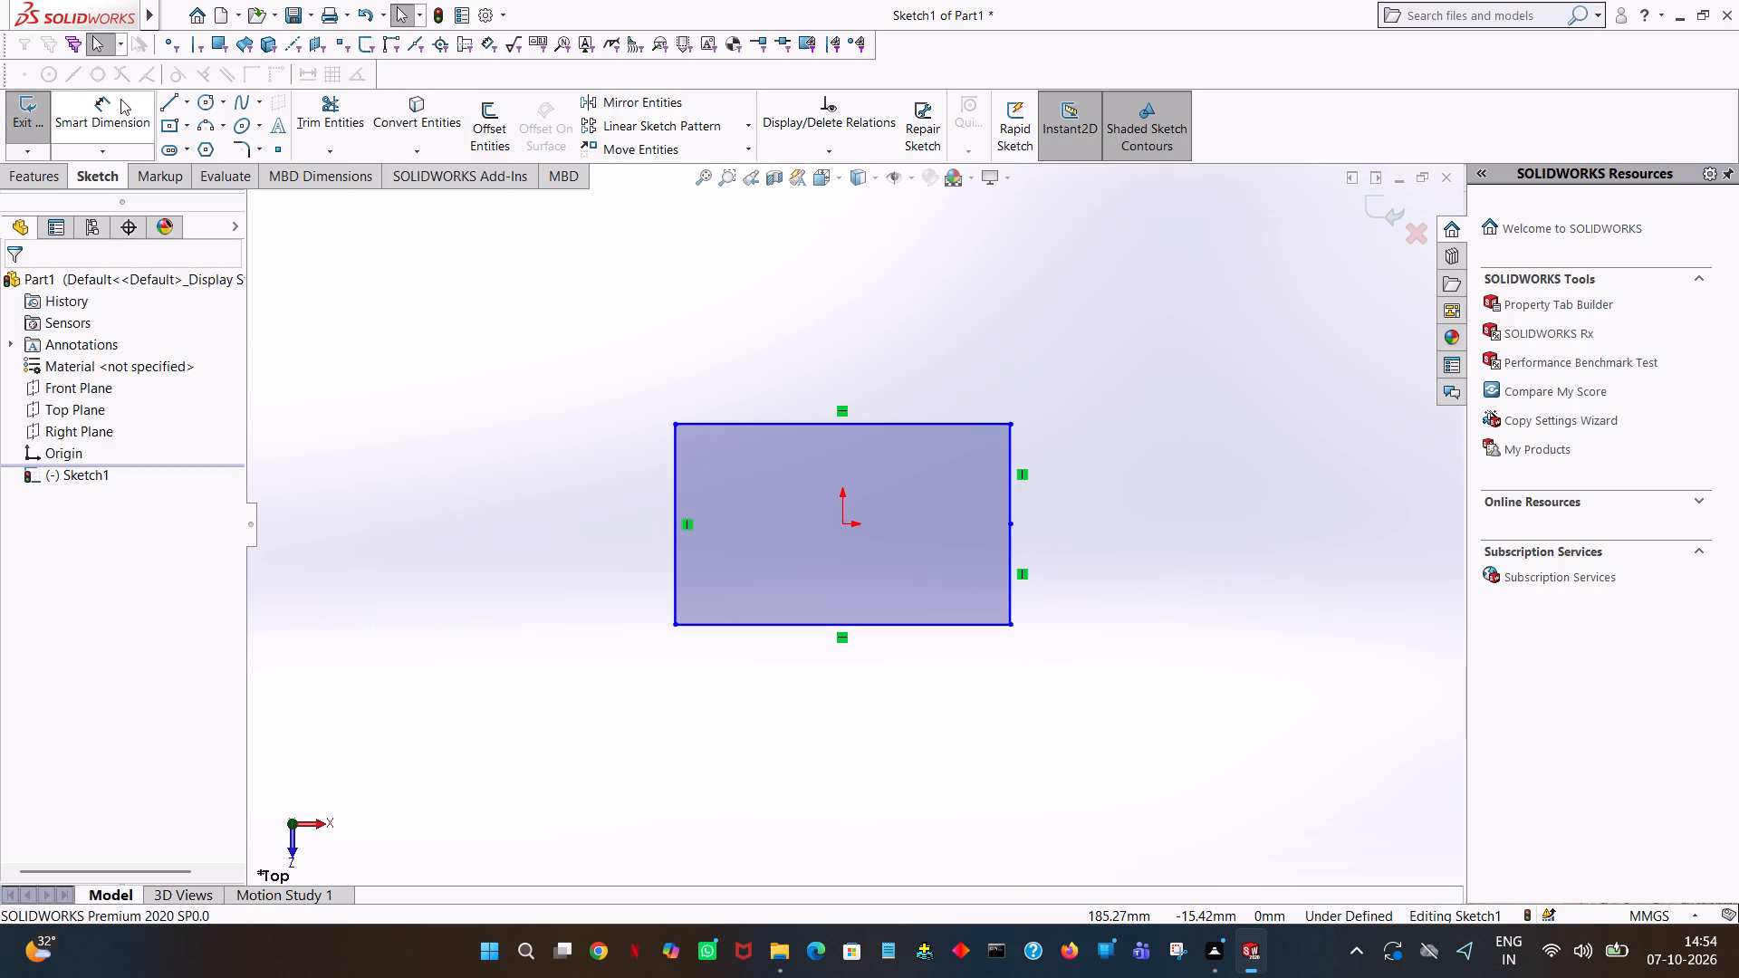
Dimension the rectangle's upper edge as 100 mm and its left edge as 60 mm.
left_click(96, 94)
left_click(836, 416)
left_click(860, 273)
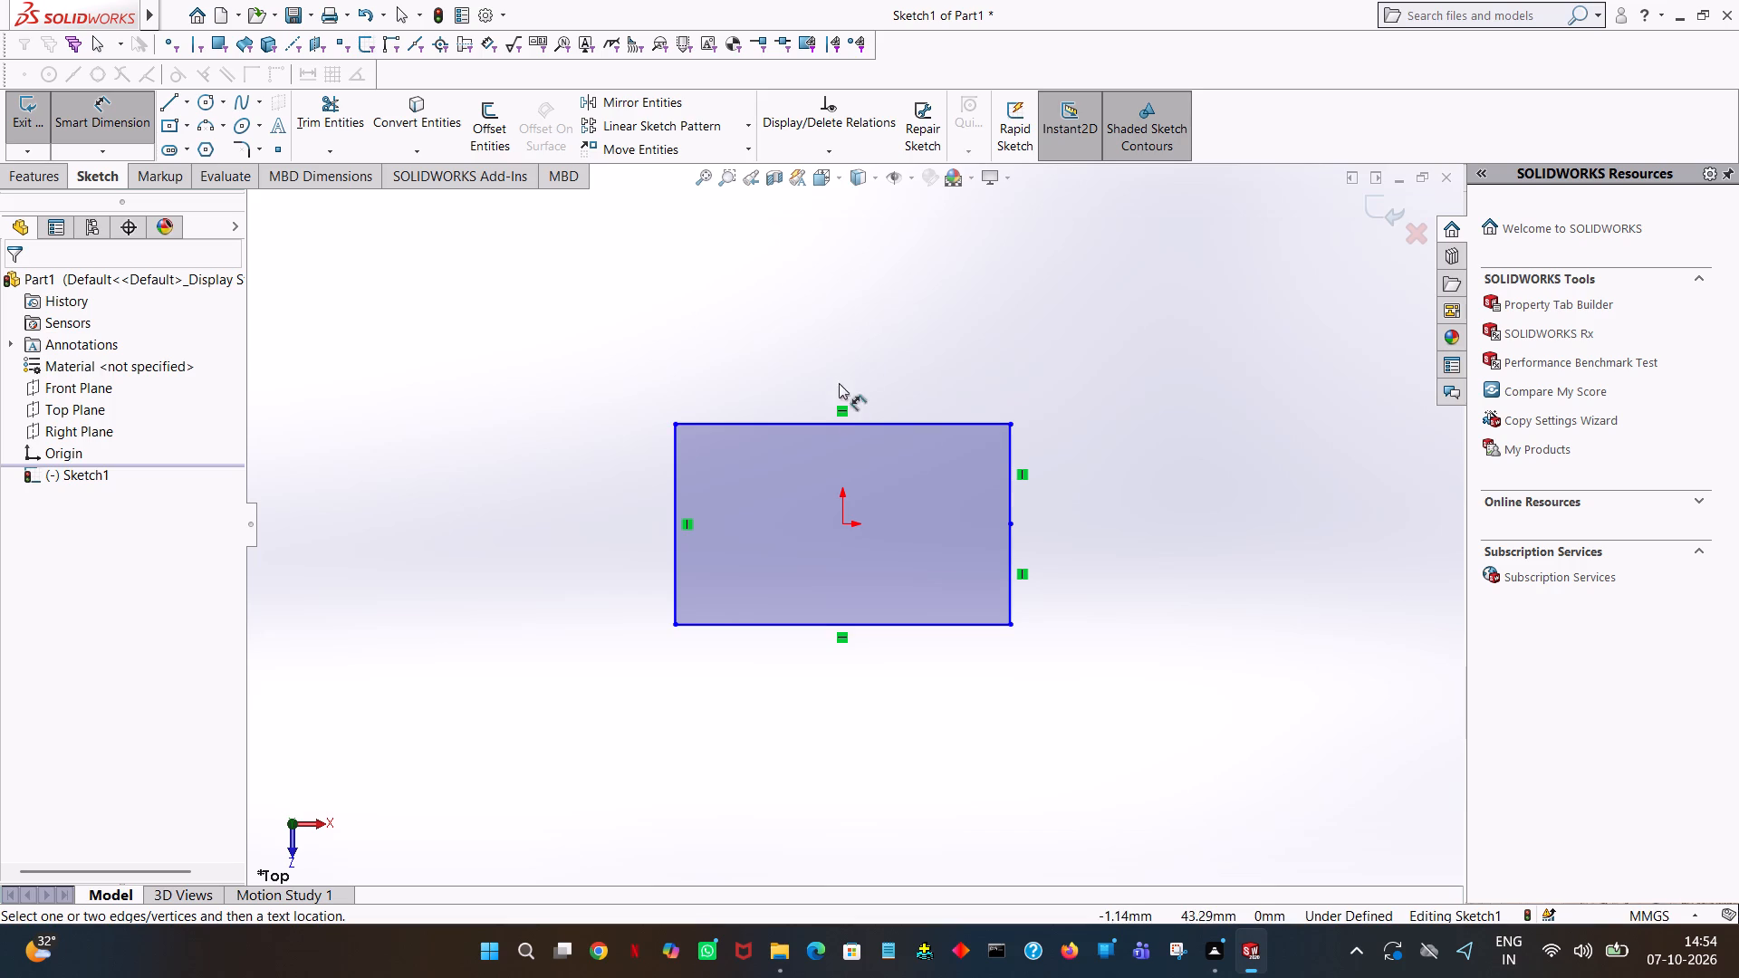
left_click(831, 417)
left_click(831, 421)
left_click(837, 342)
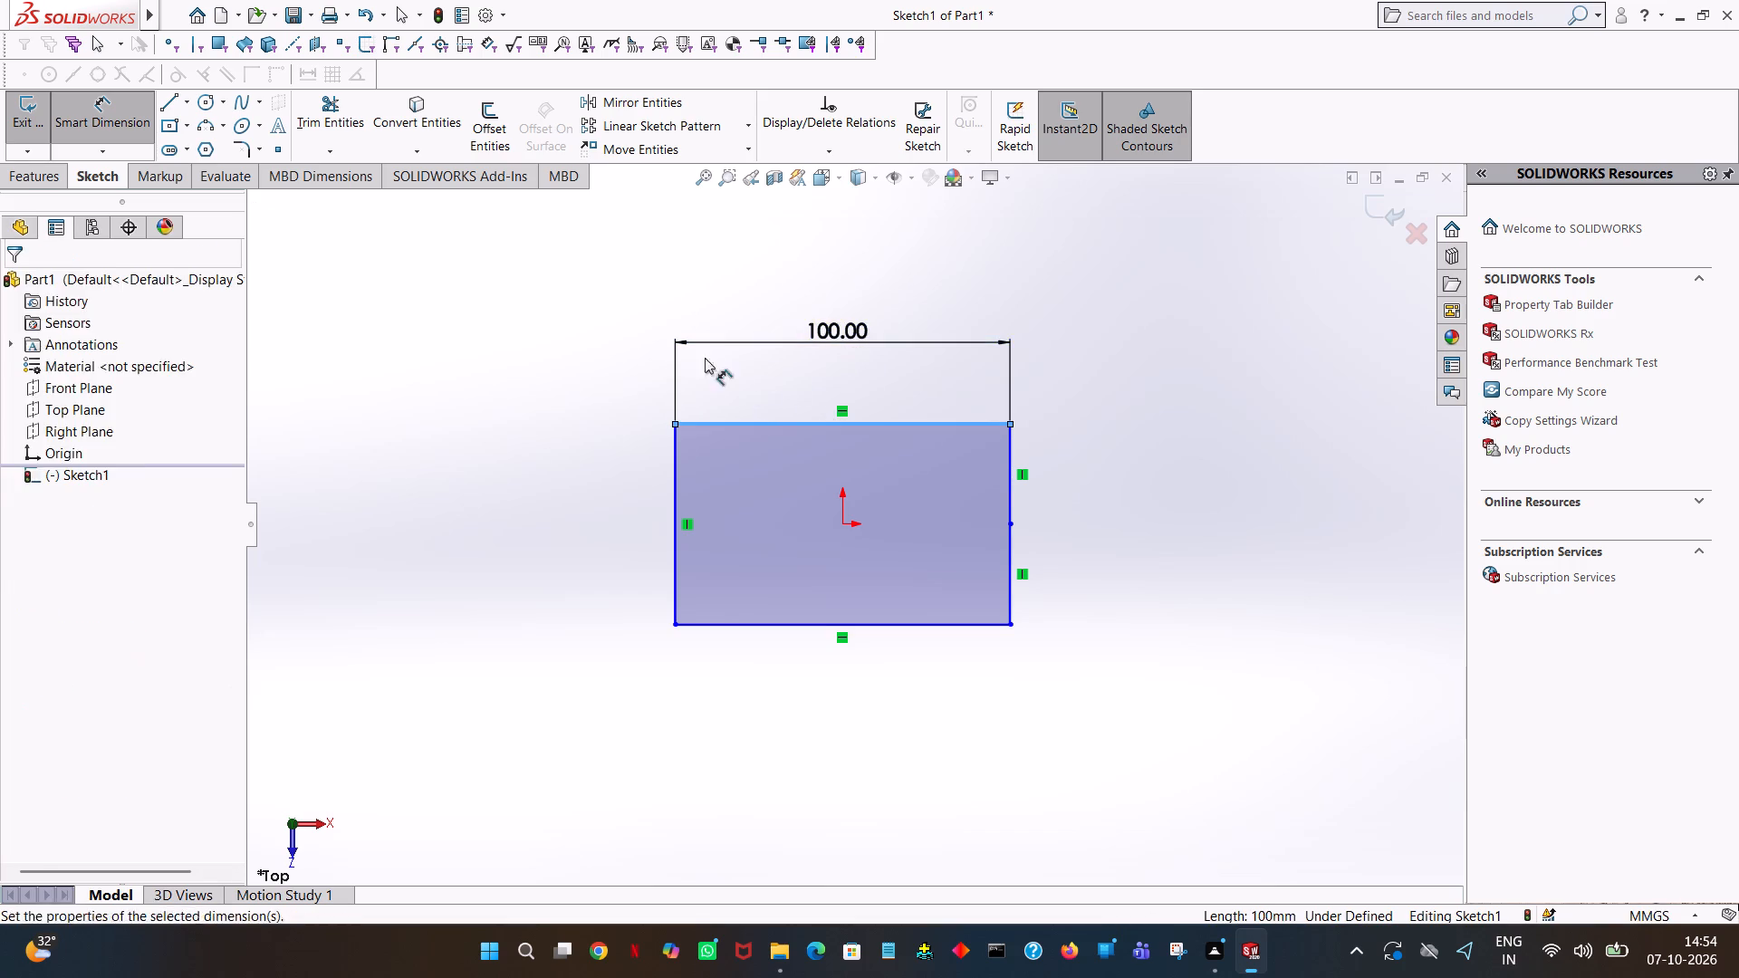
left_click(753, 316)
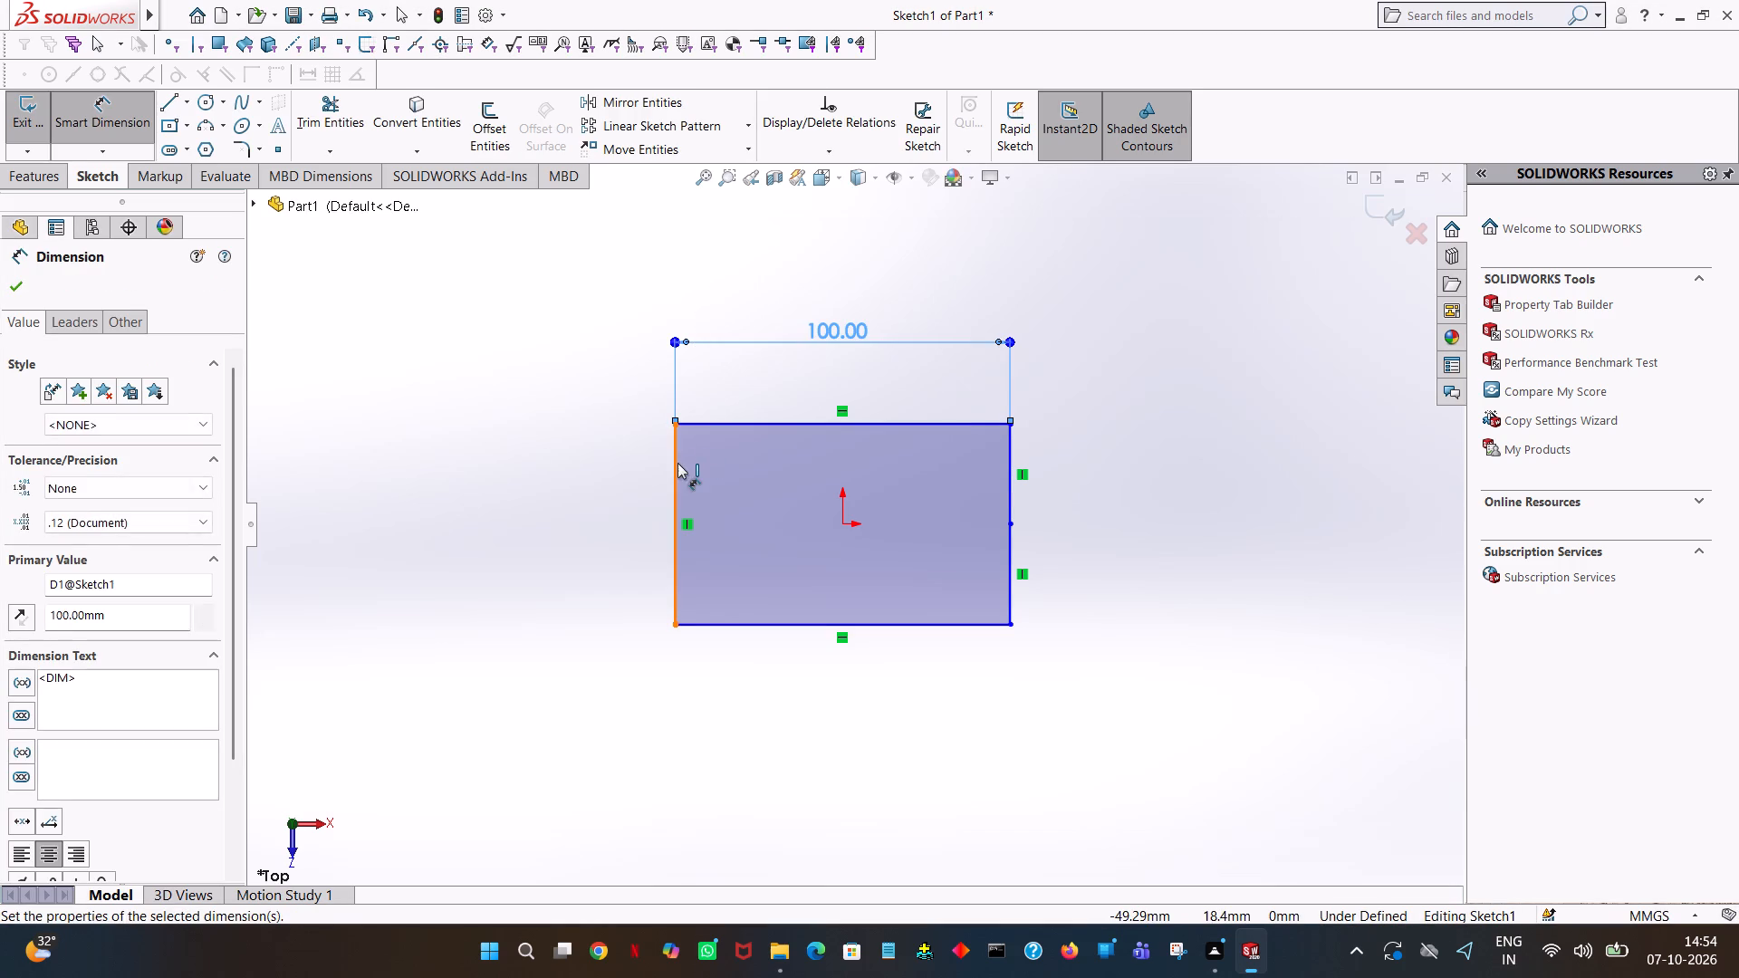
left_click(677, 463)
left_click(608, 464)
left_click(533, 435)
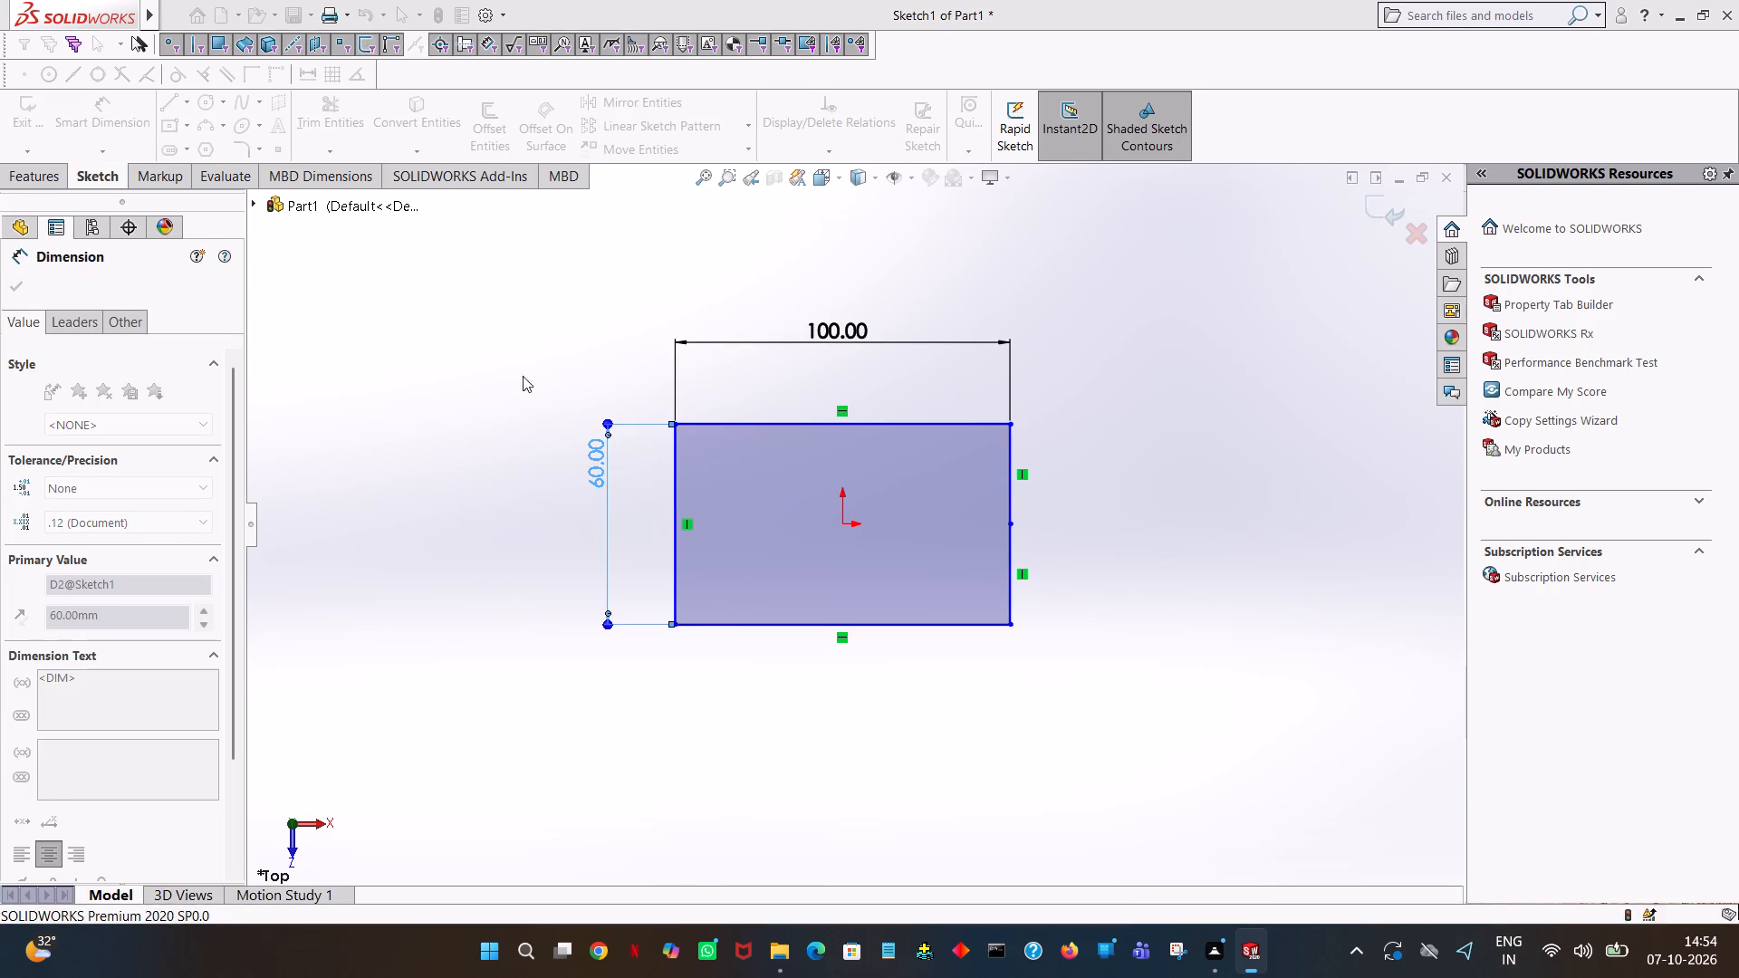
left_click(521, 272)
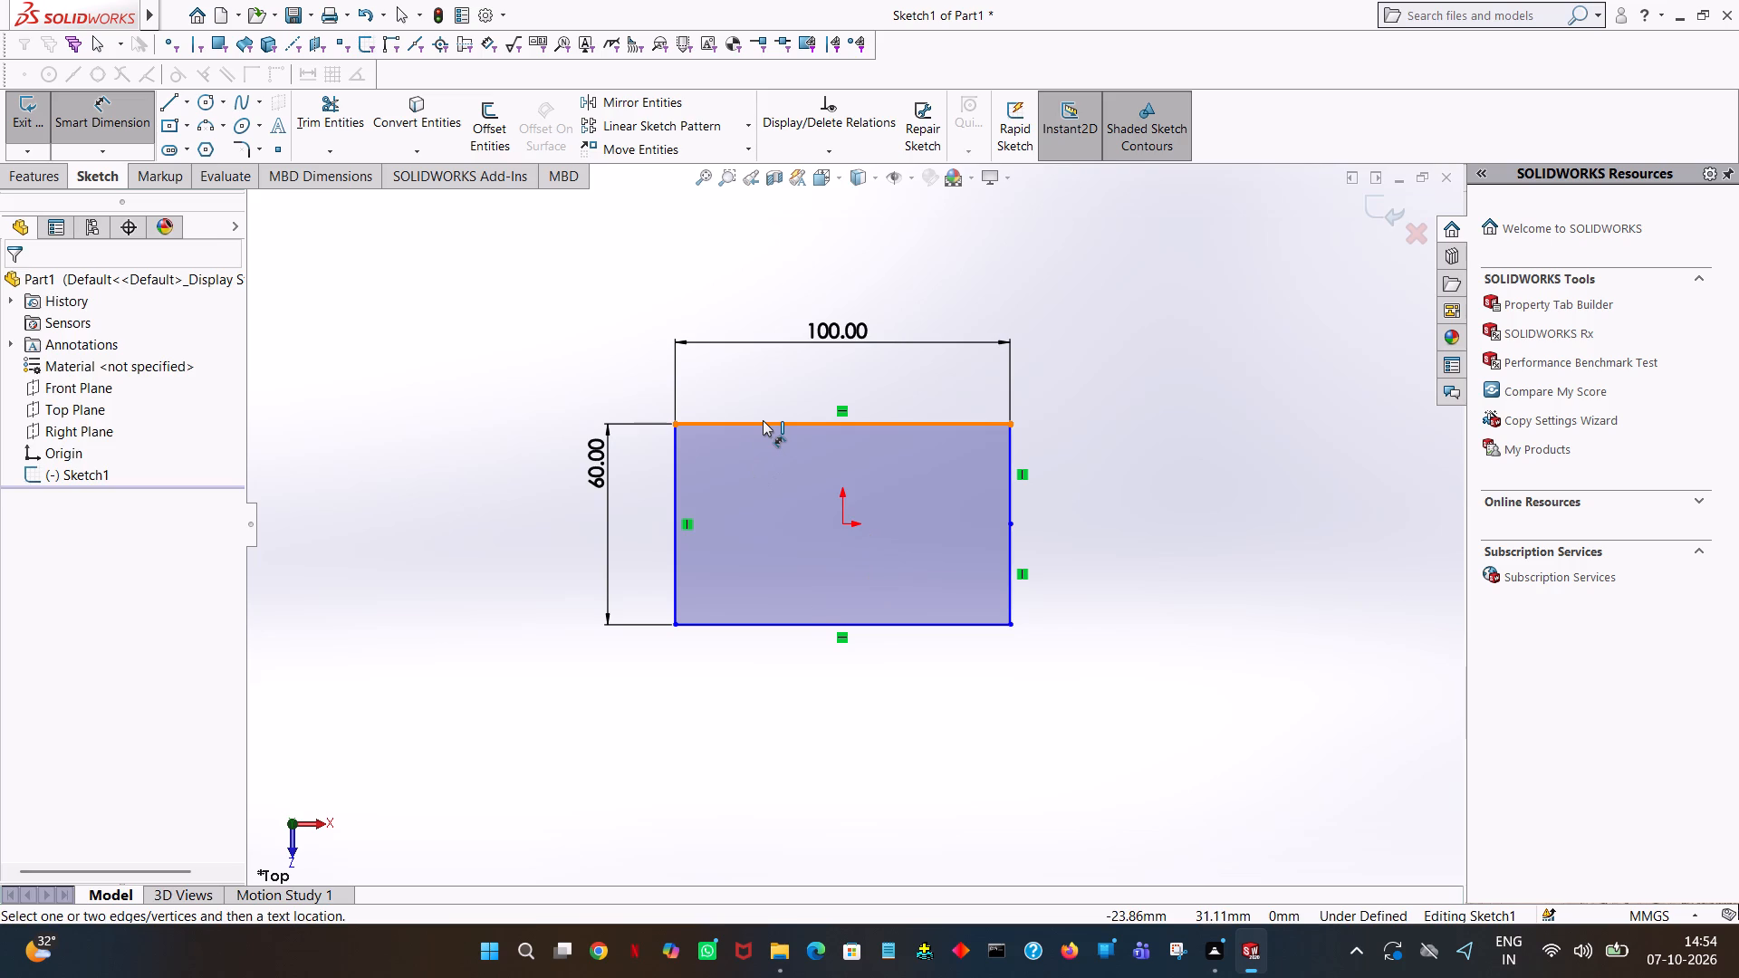
Locate the rectangle from the origin with dimensions of 30 mm to its upper edge and 50 mm to its left edge.
left_click(763, 420)
left_click_drag(842, 523, 860, 521)
left_click(1149, 520)
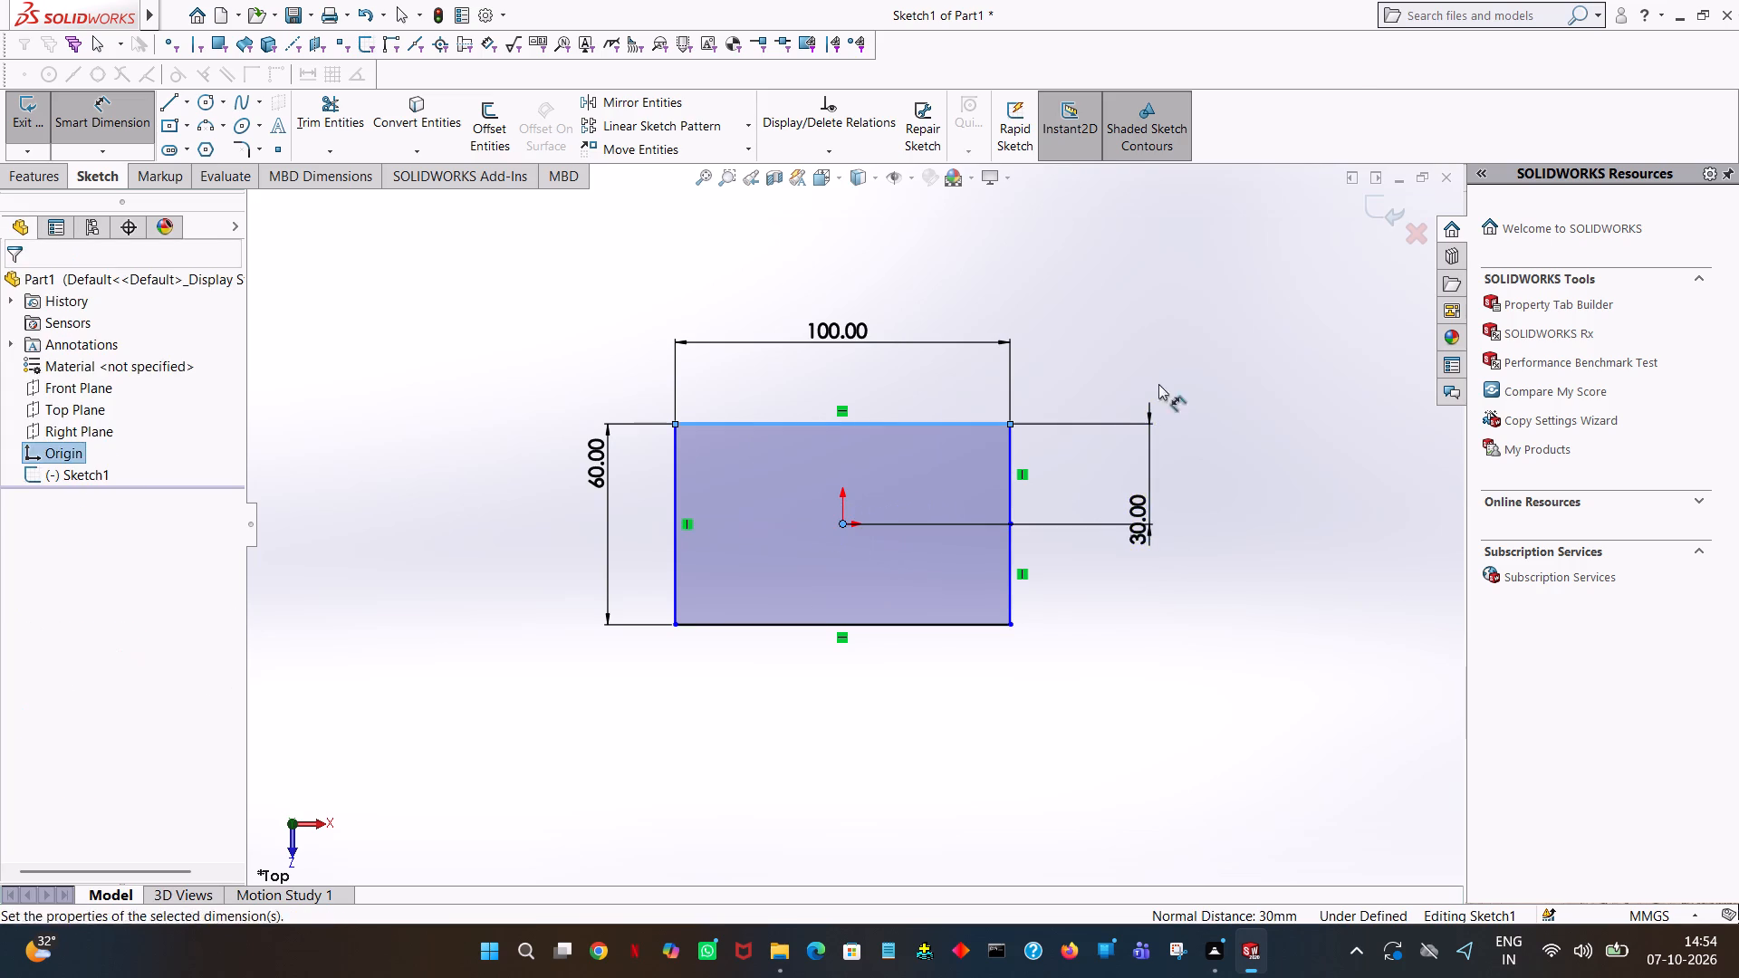
left_click(1078, 492)
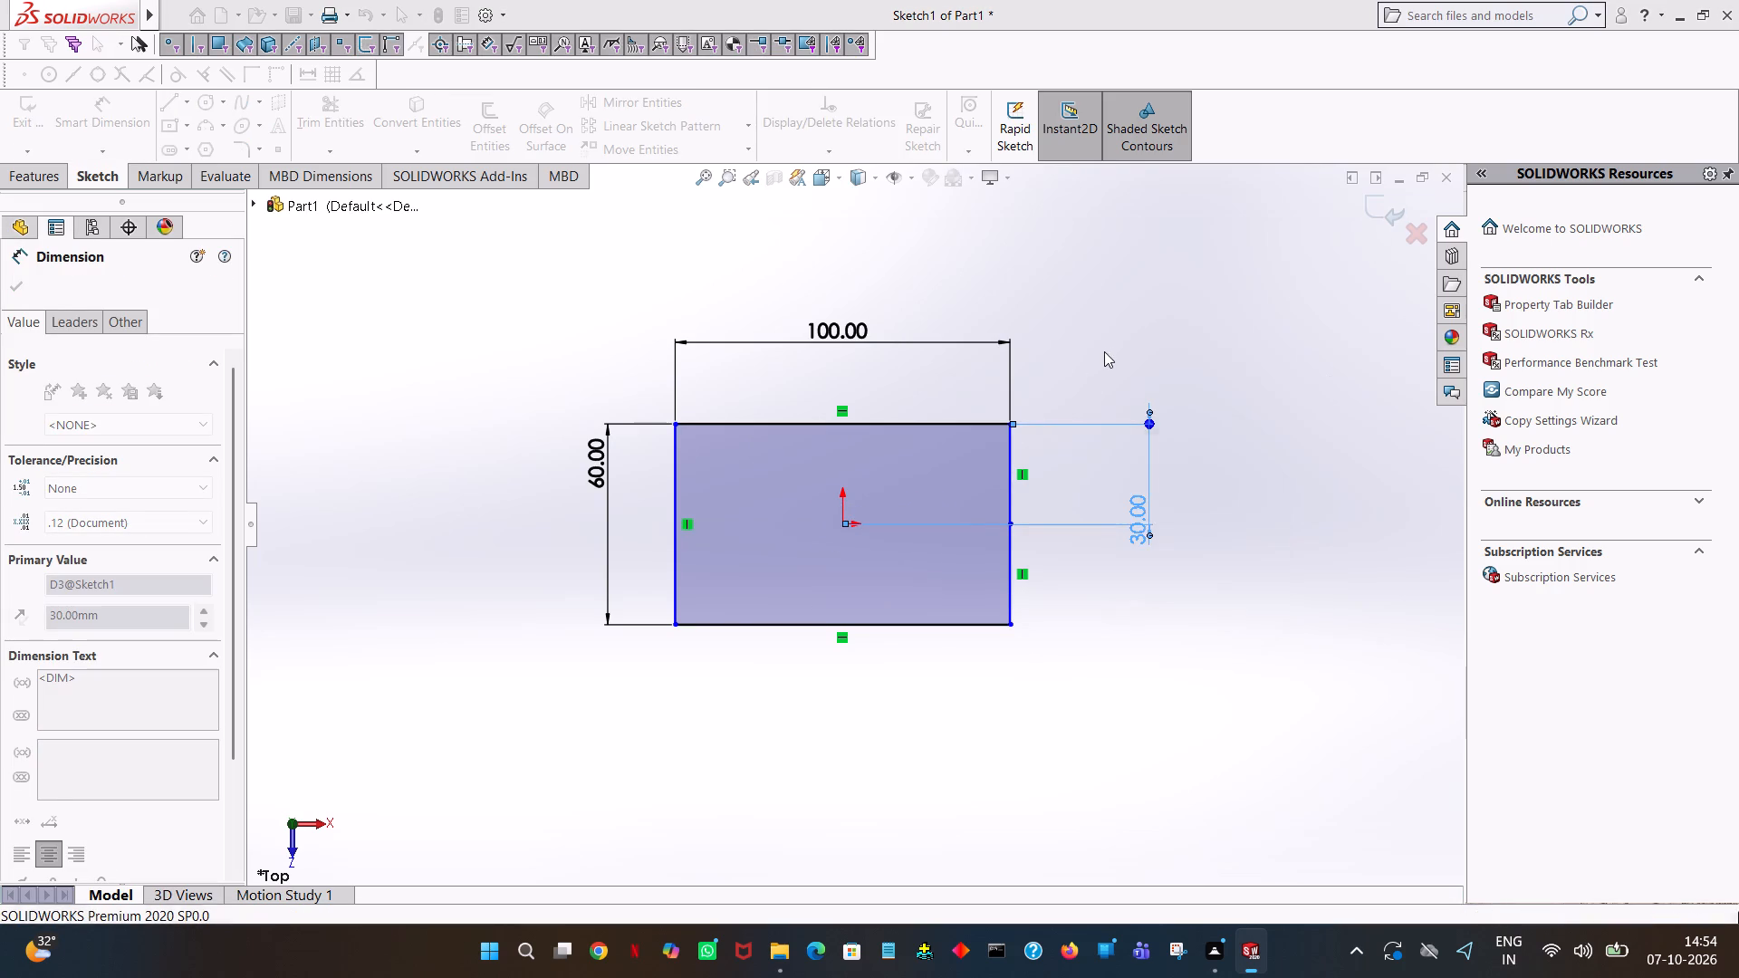
left_click(1106, 348)
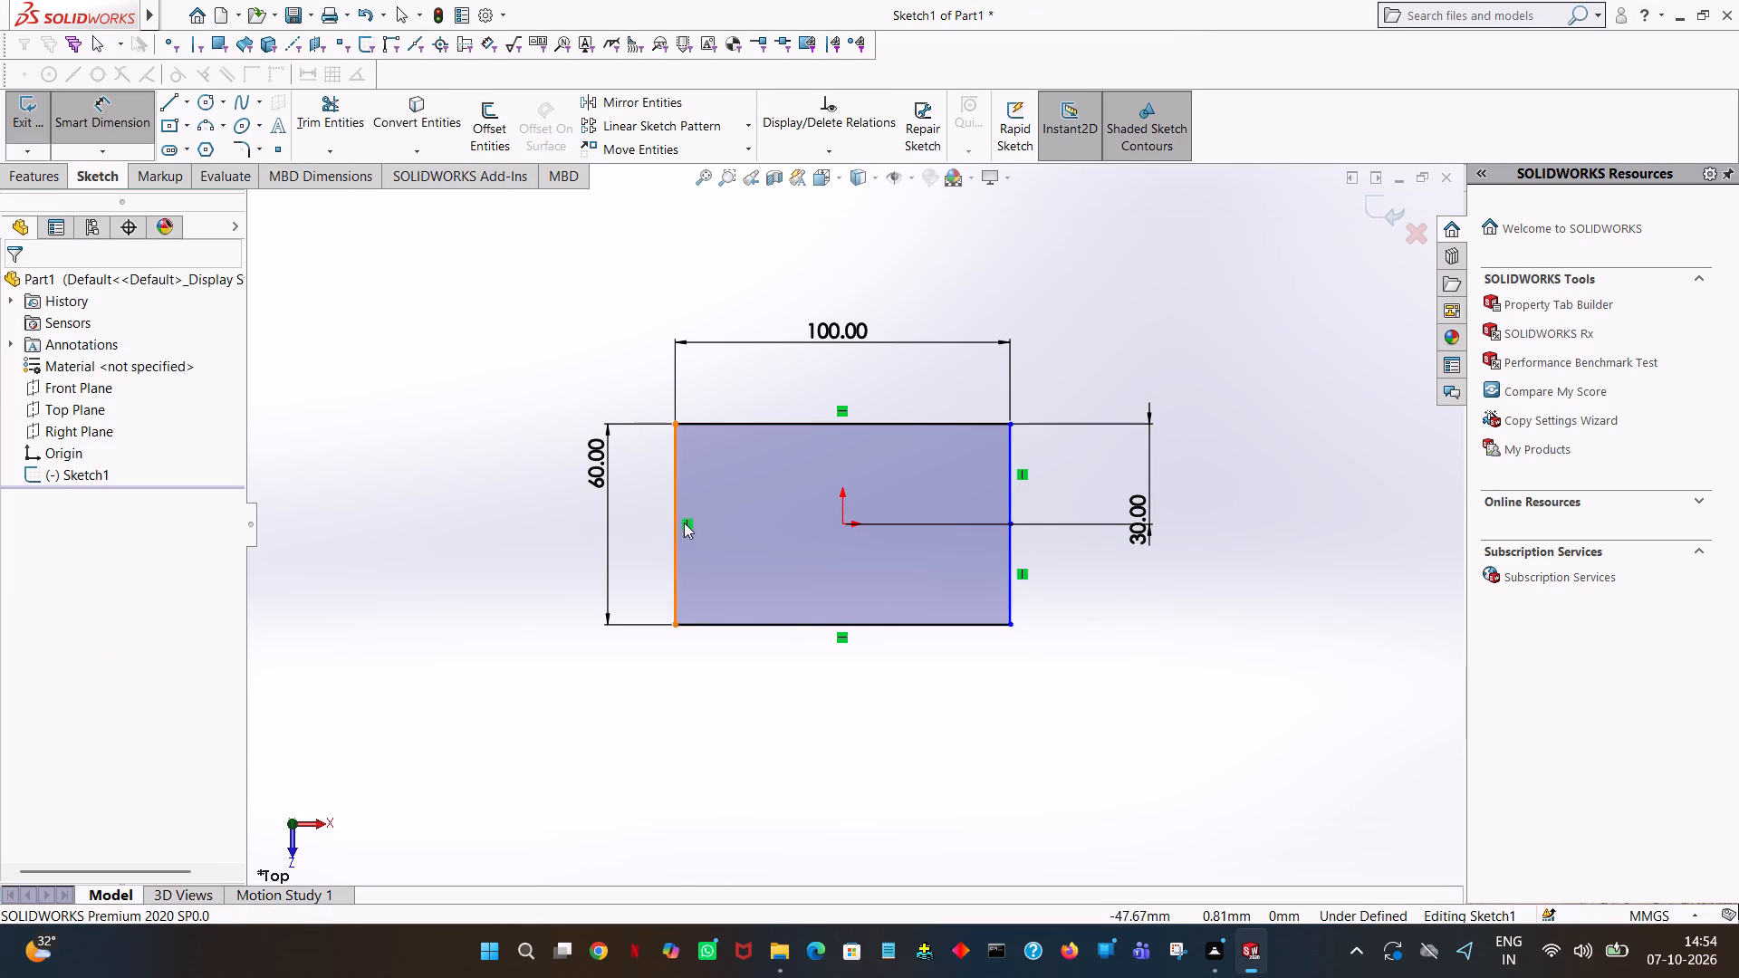
left_click(673, 523)
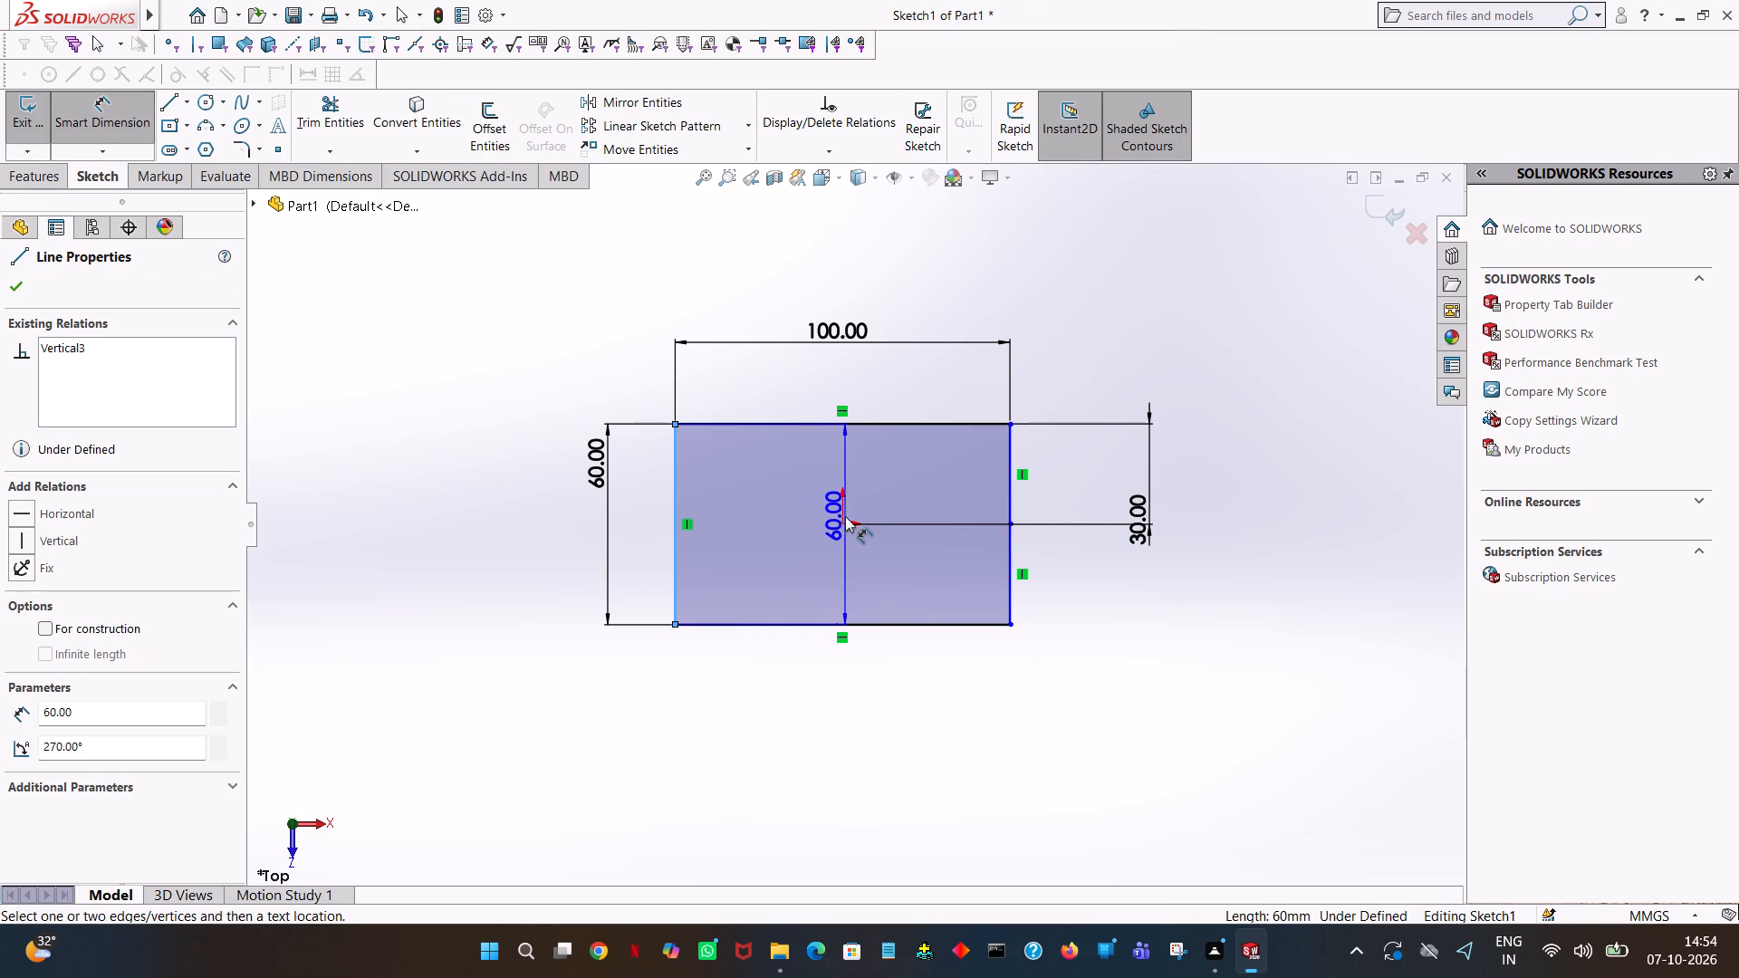
left_click(838, 522)
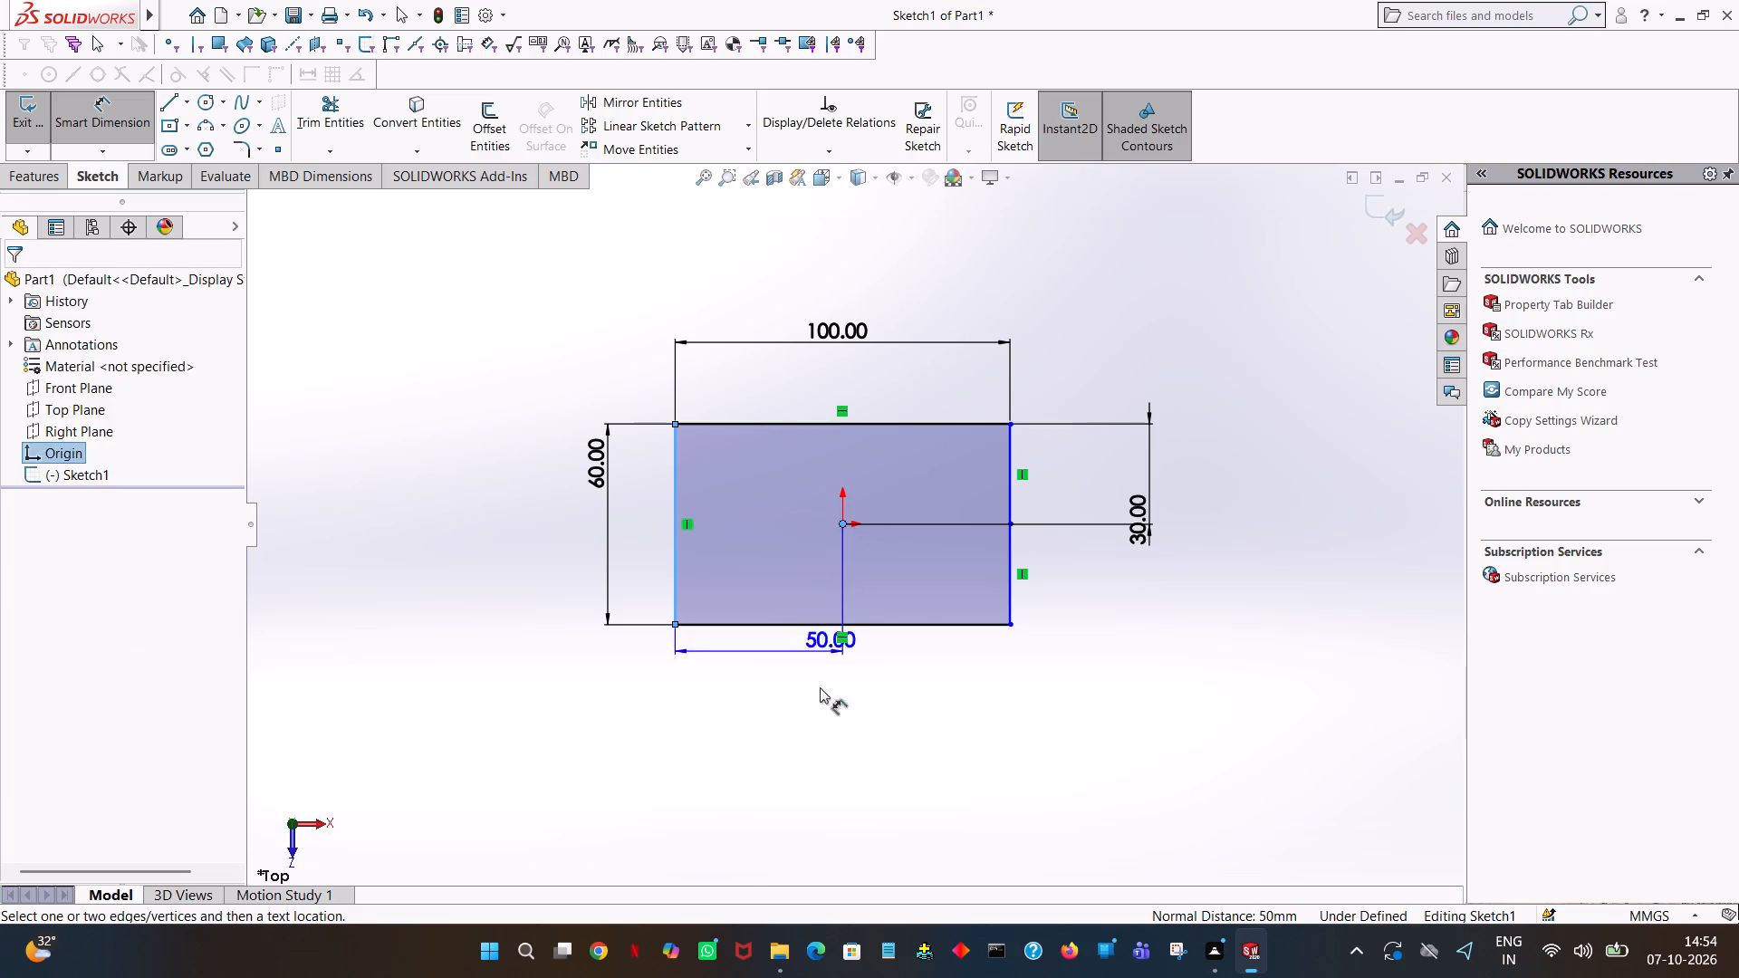
left_click(803, 754)
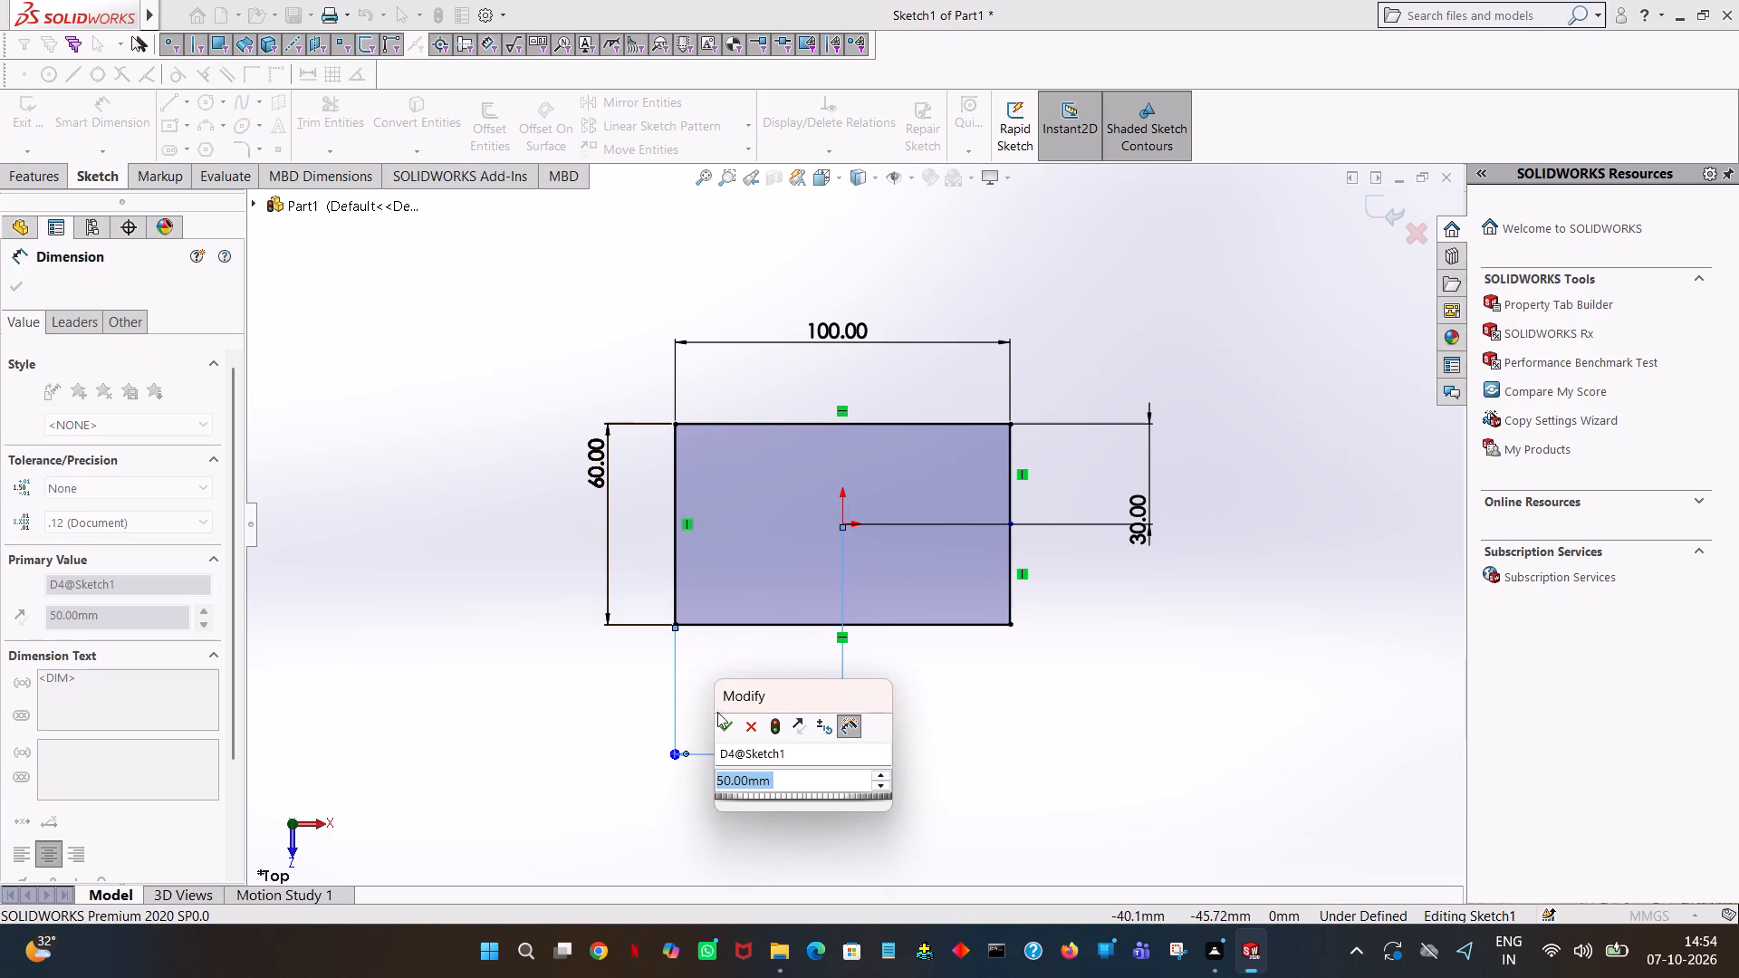
left_click(721, 723)
left_click(1329, 700)
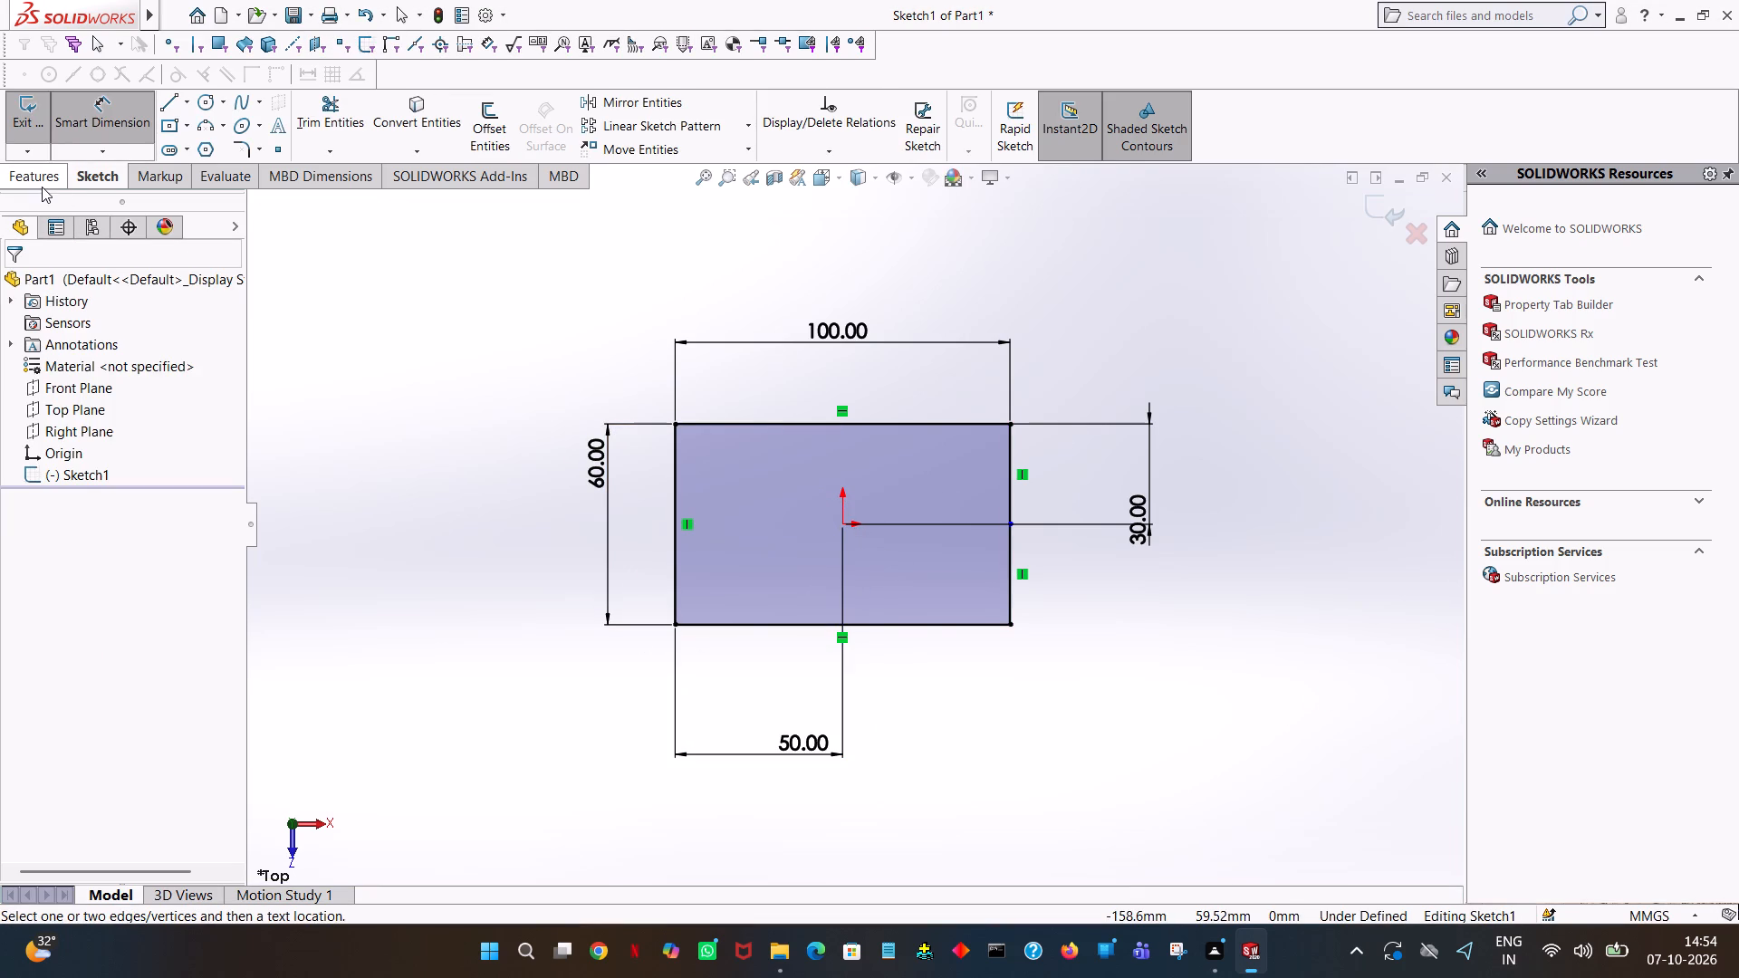
Extrude the rectangle as a blind boss 26 mm deep from the sketch plane.
left_click(35, 183)
left_click(29, 145)
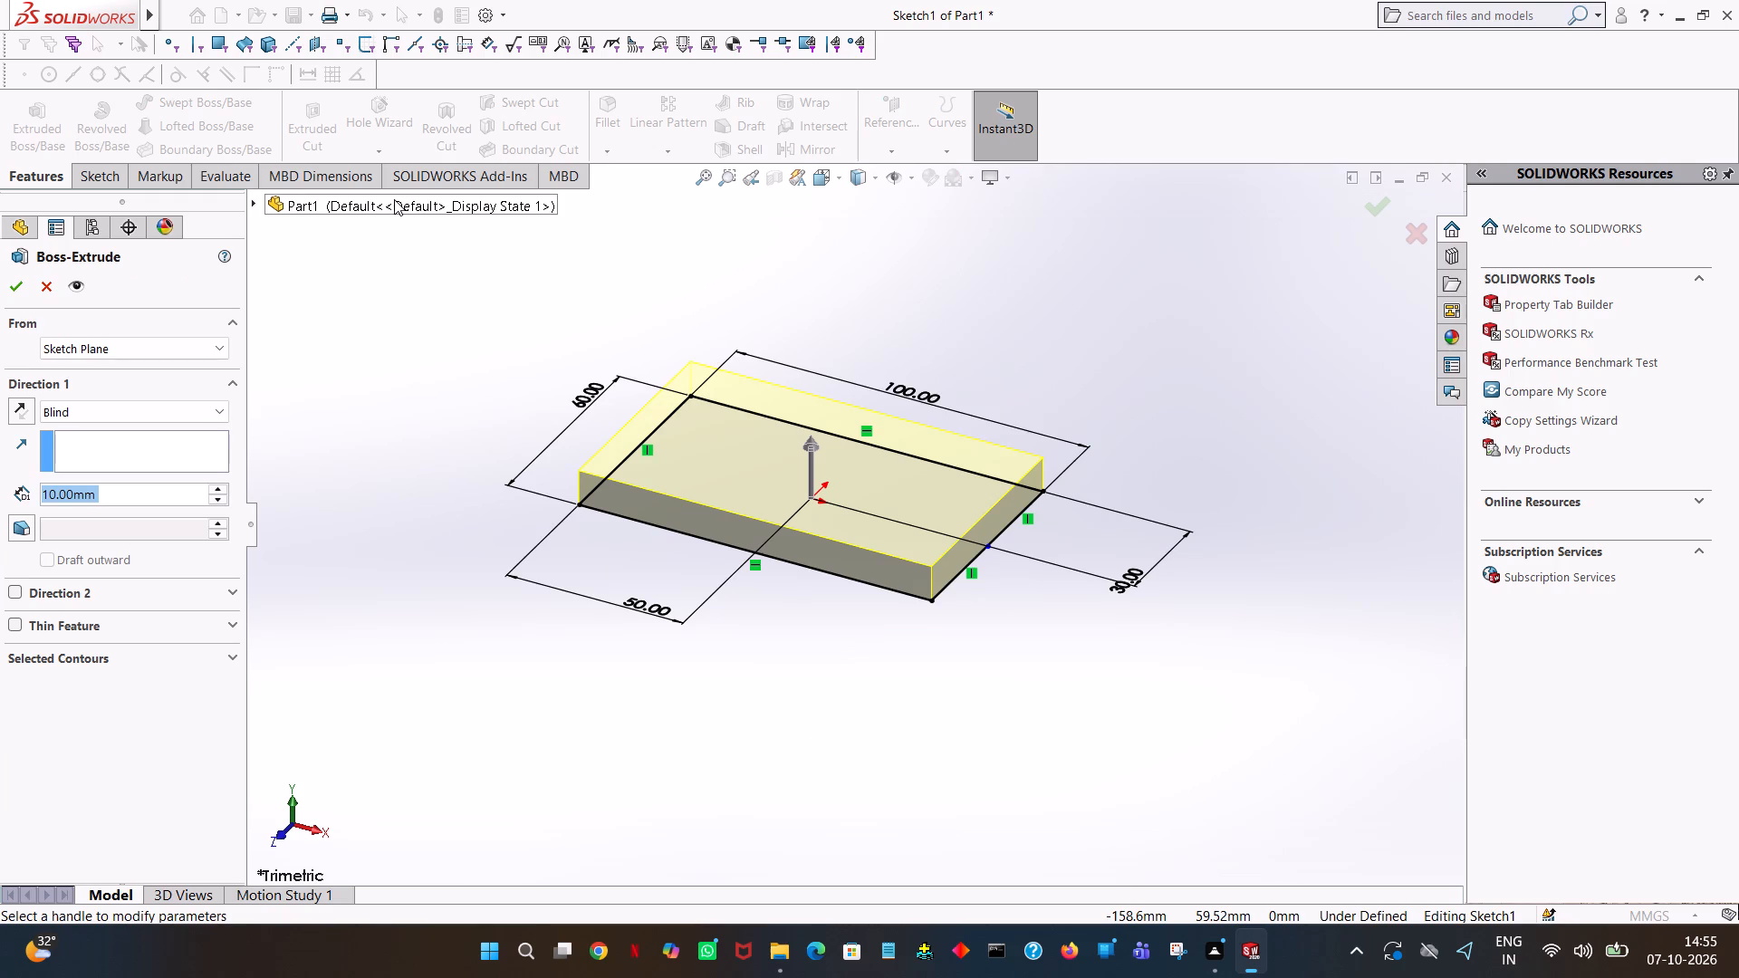
type("26")
key("Return")
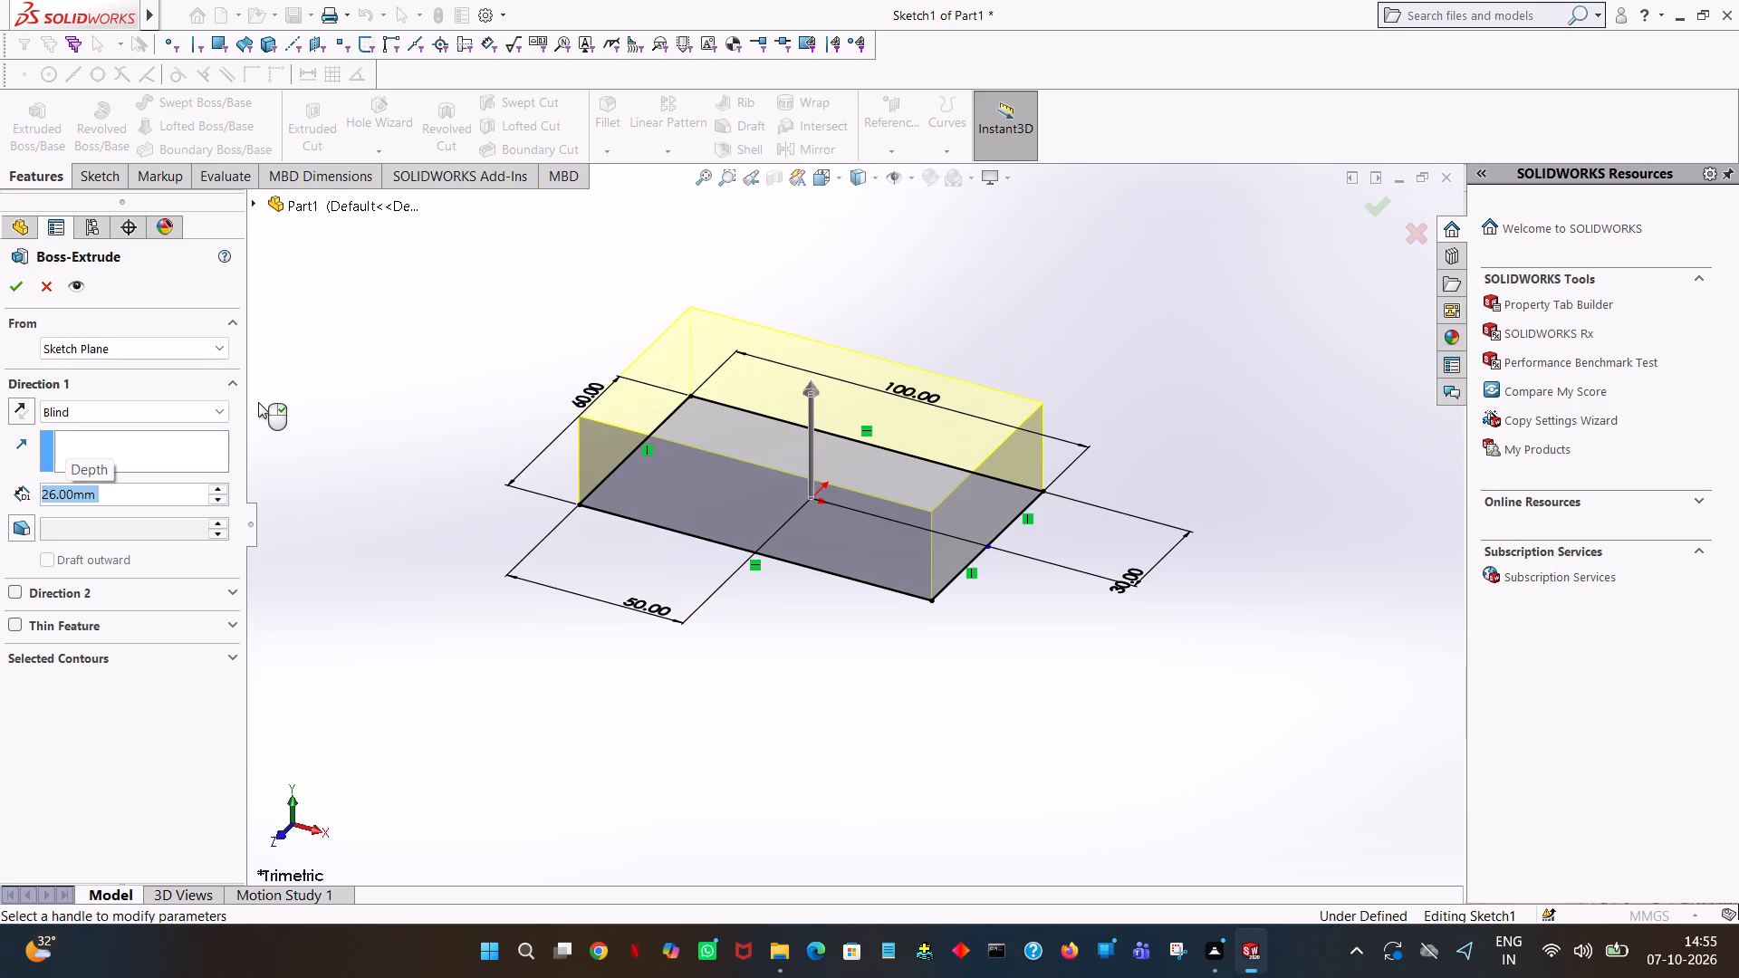
key("Return")
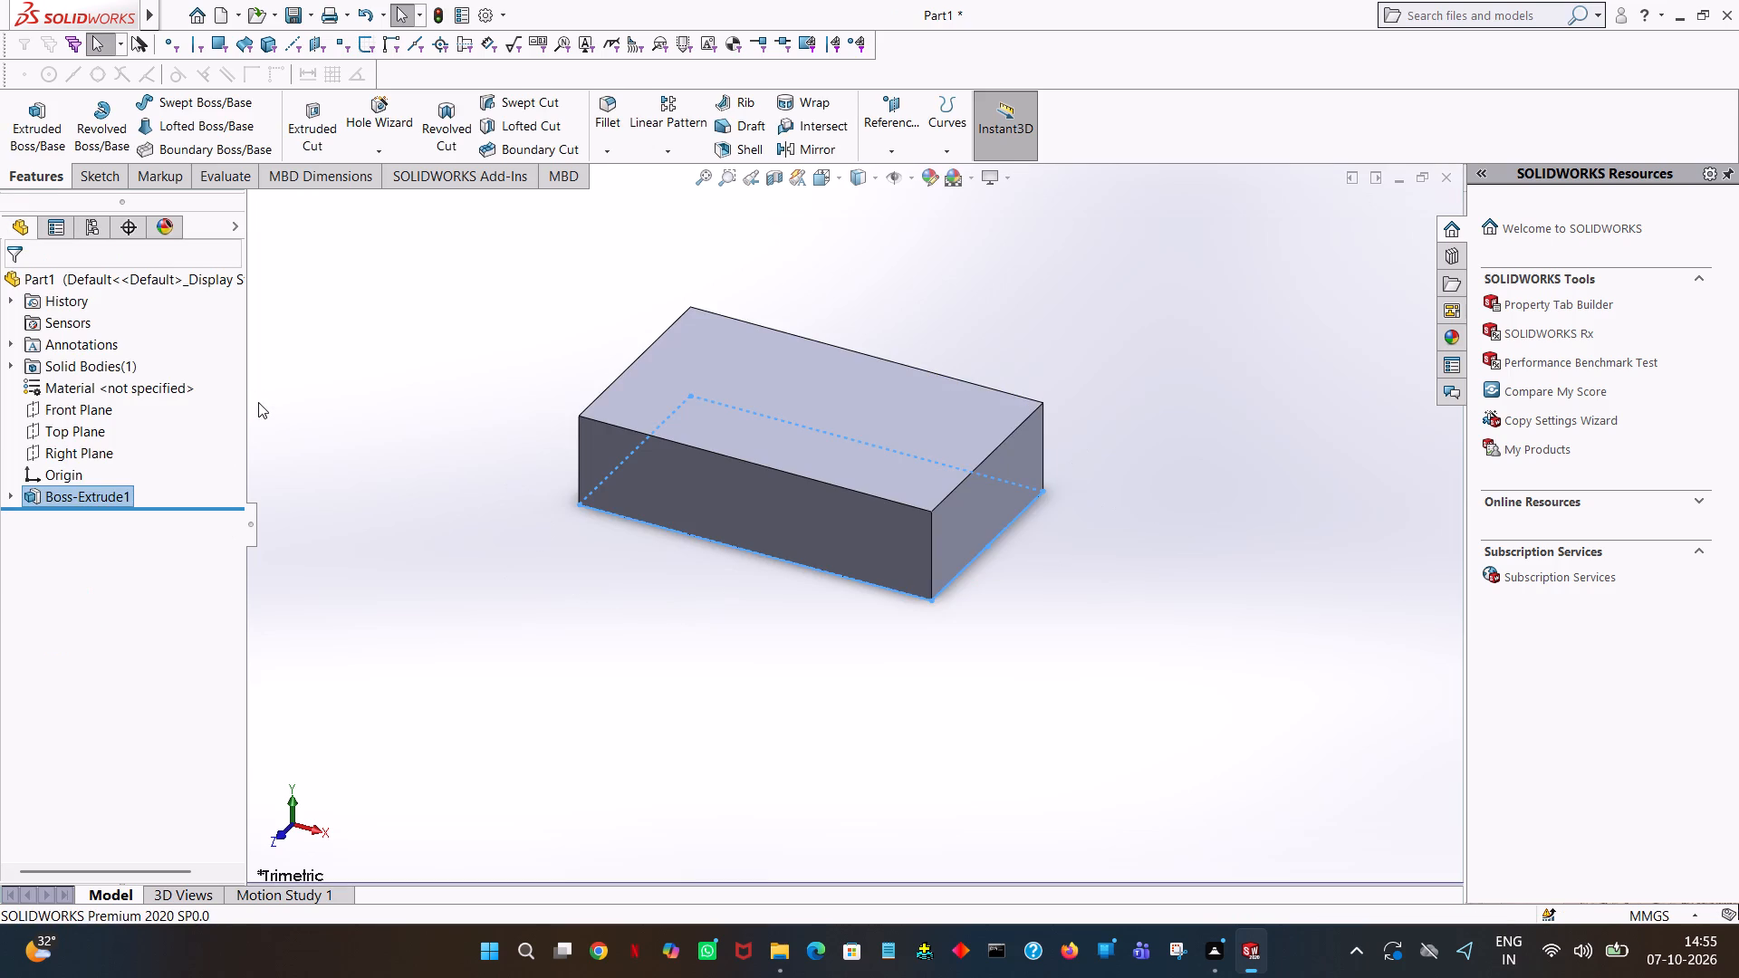
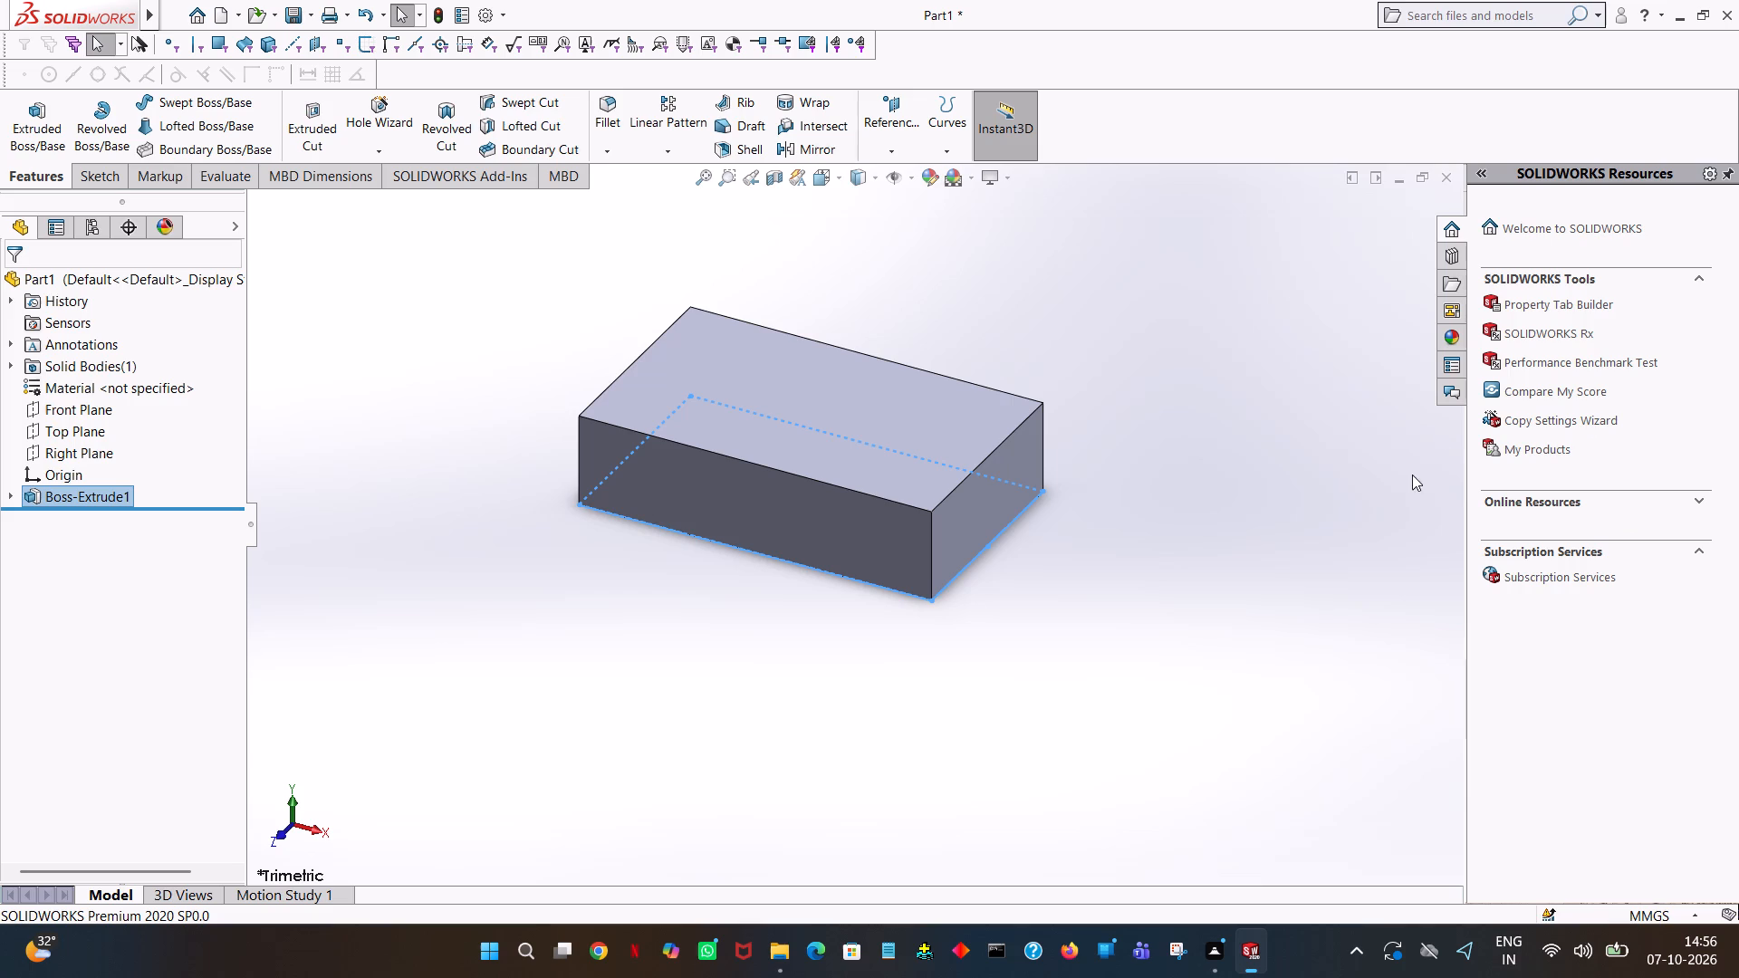
Start a boss sketch on the block's top face with a 35 mm horizontal line from the origin and a 20 mm vertical line upward.
left_click(53, 117)
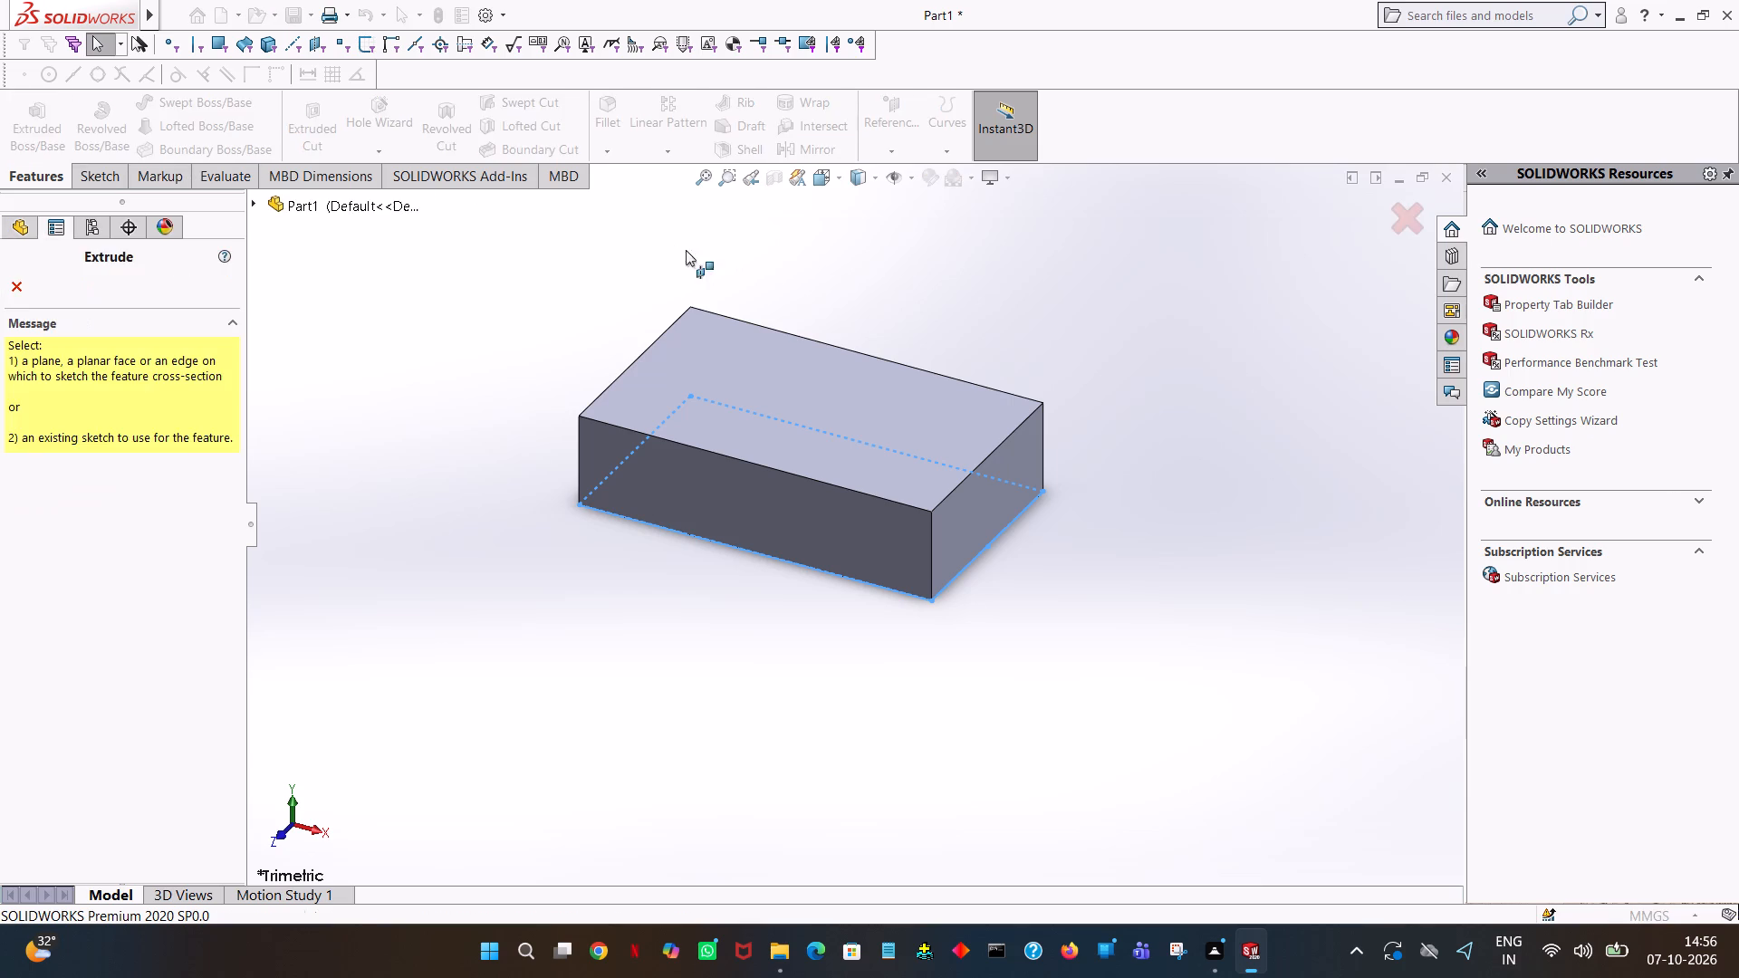
left_click(725, 360)
key("space")
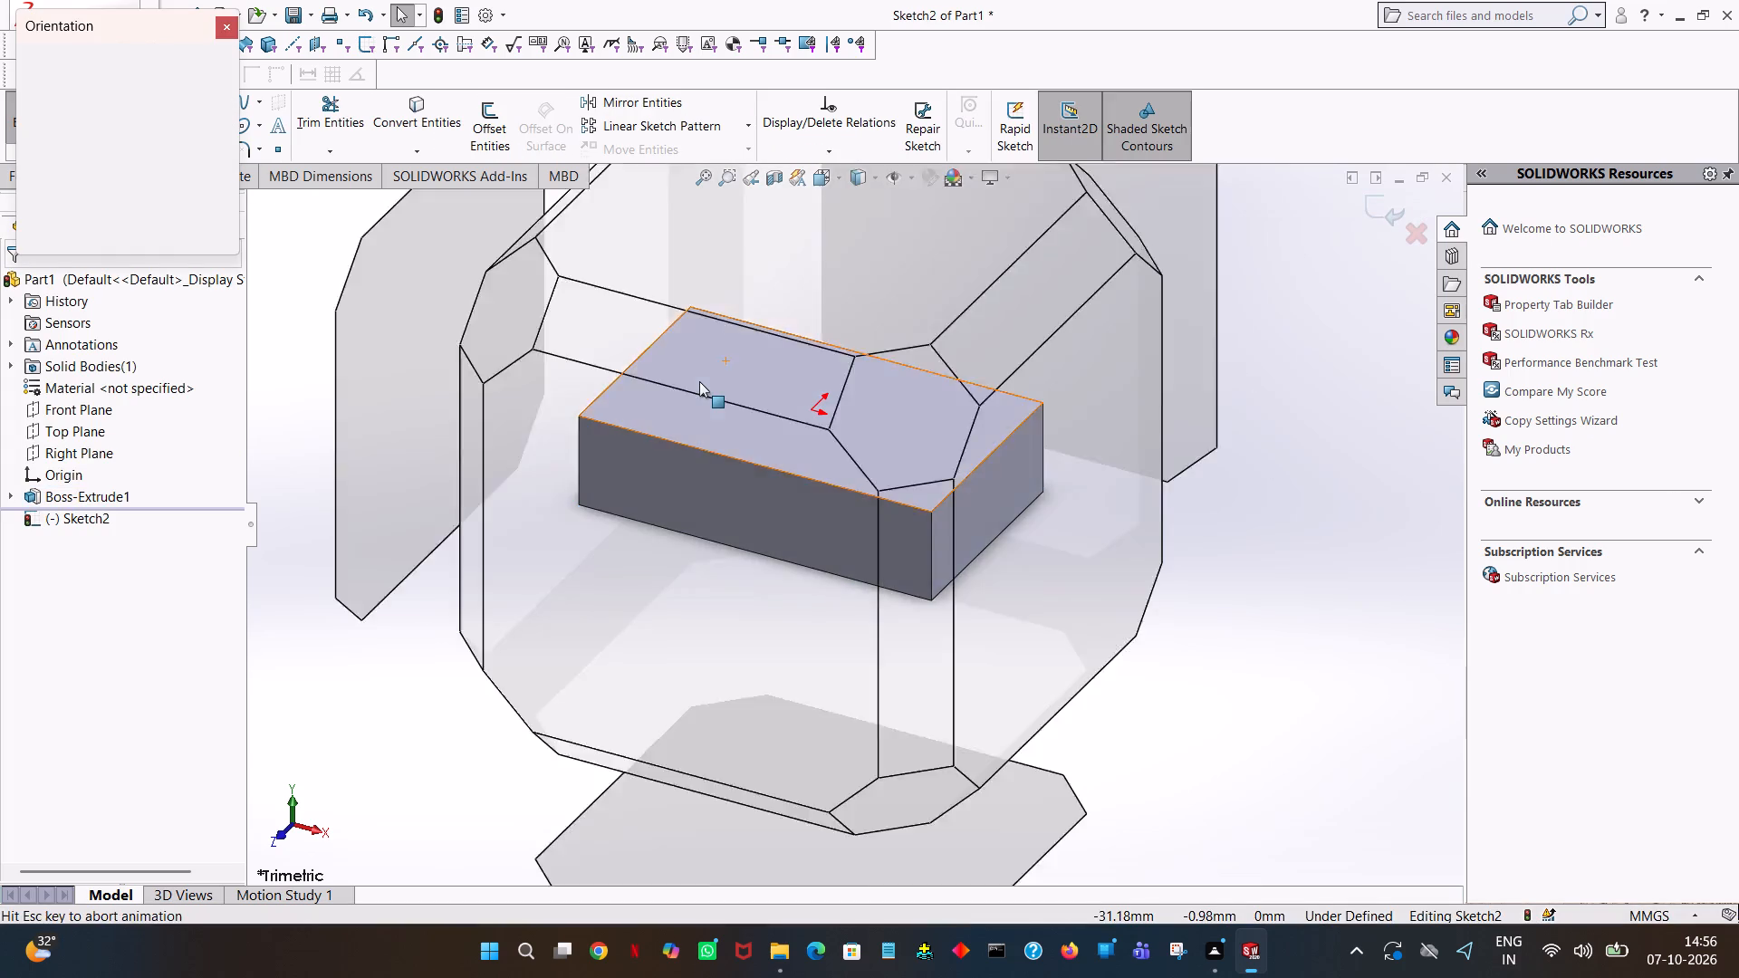
left_click(226, 141)
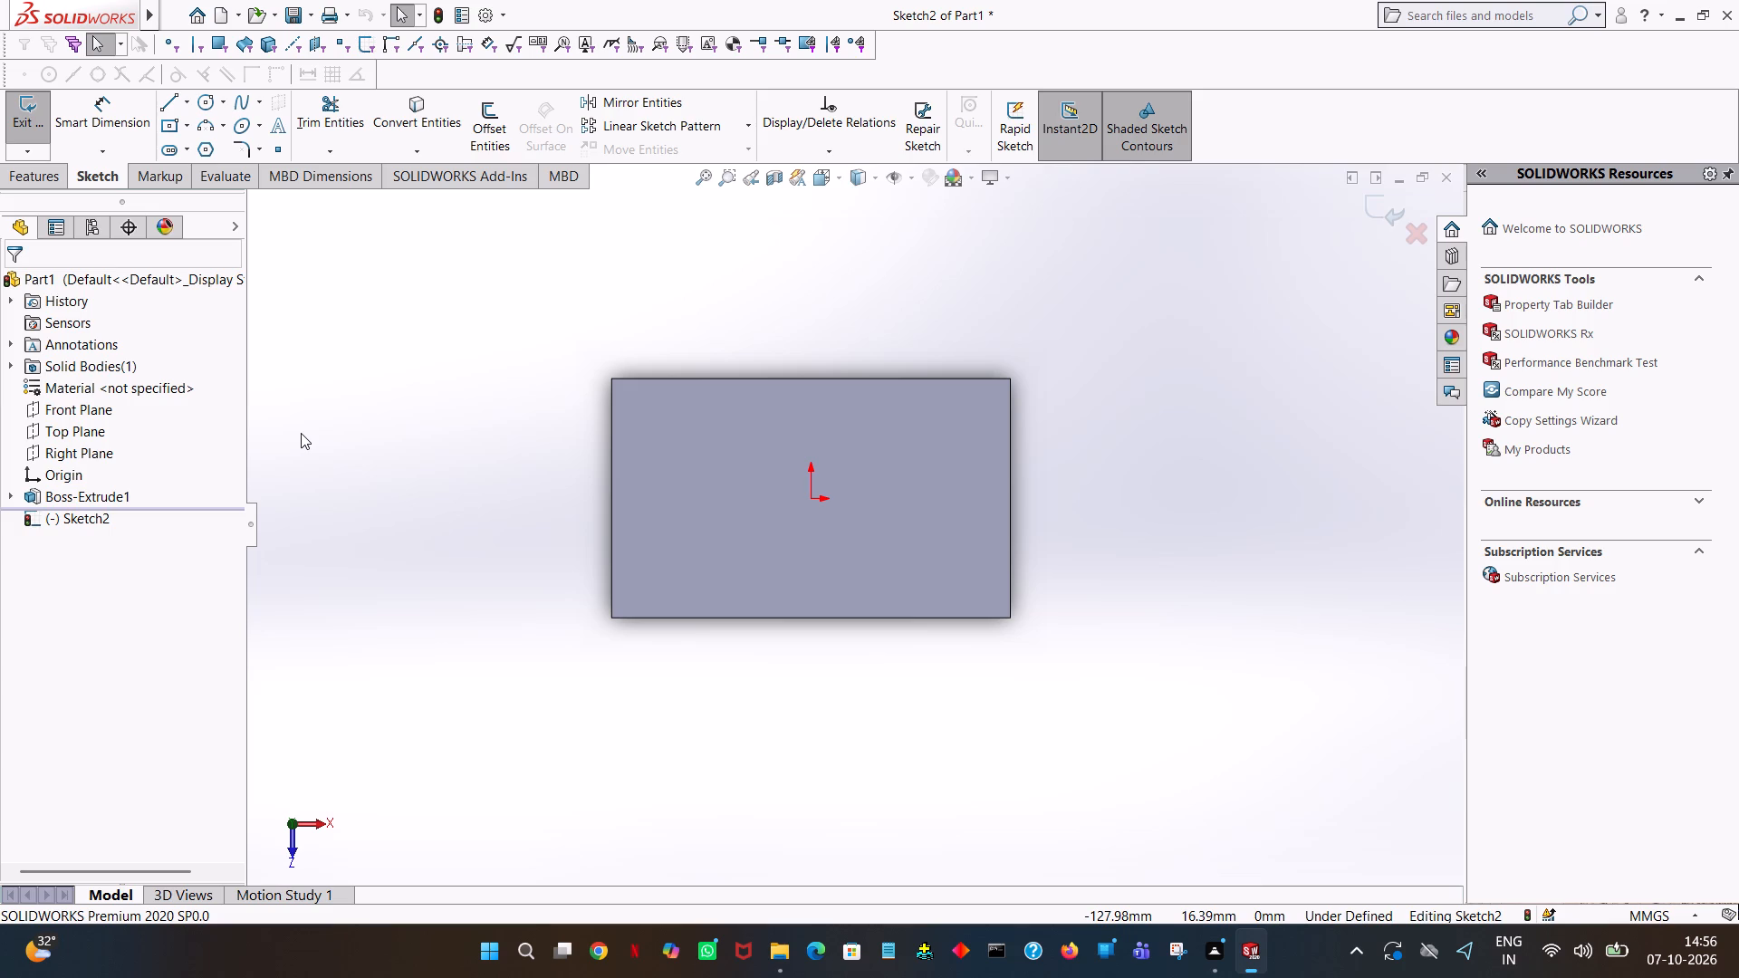
left_click(158, 99)
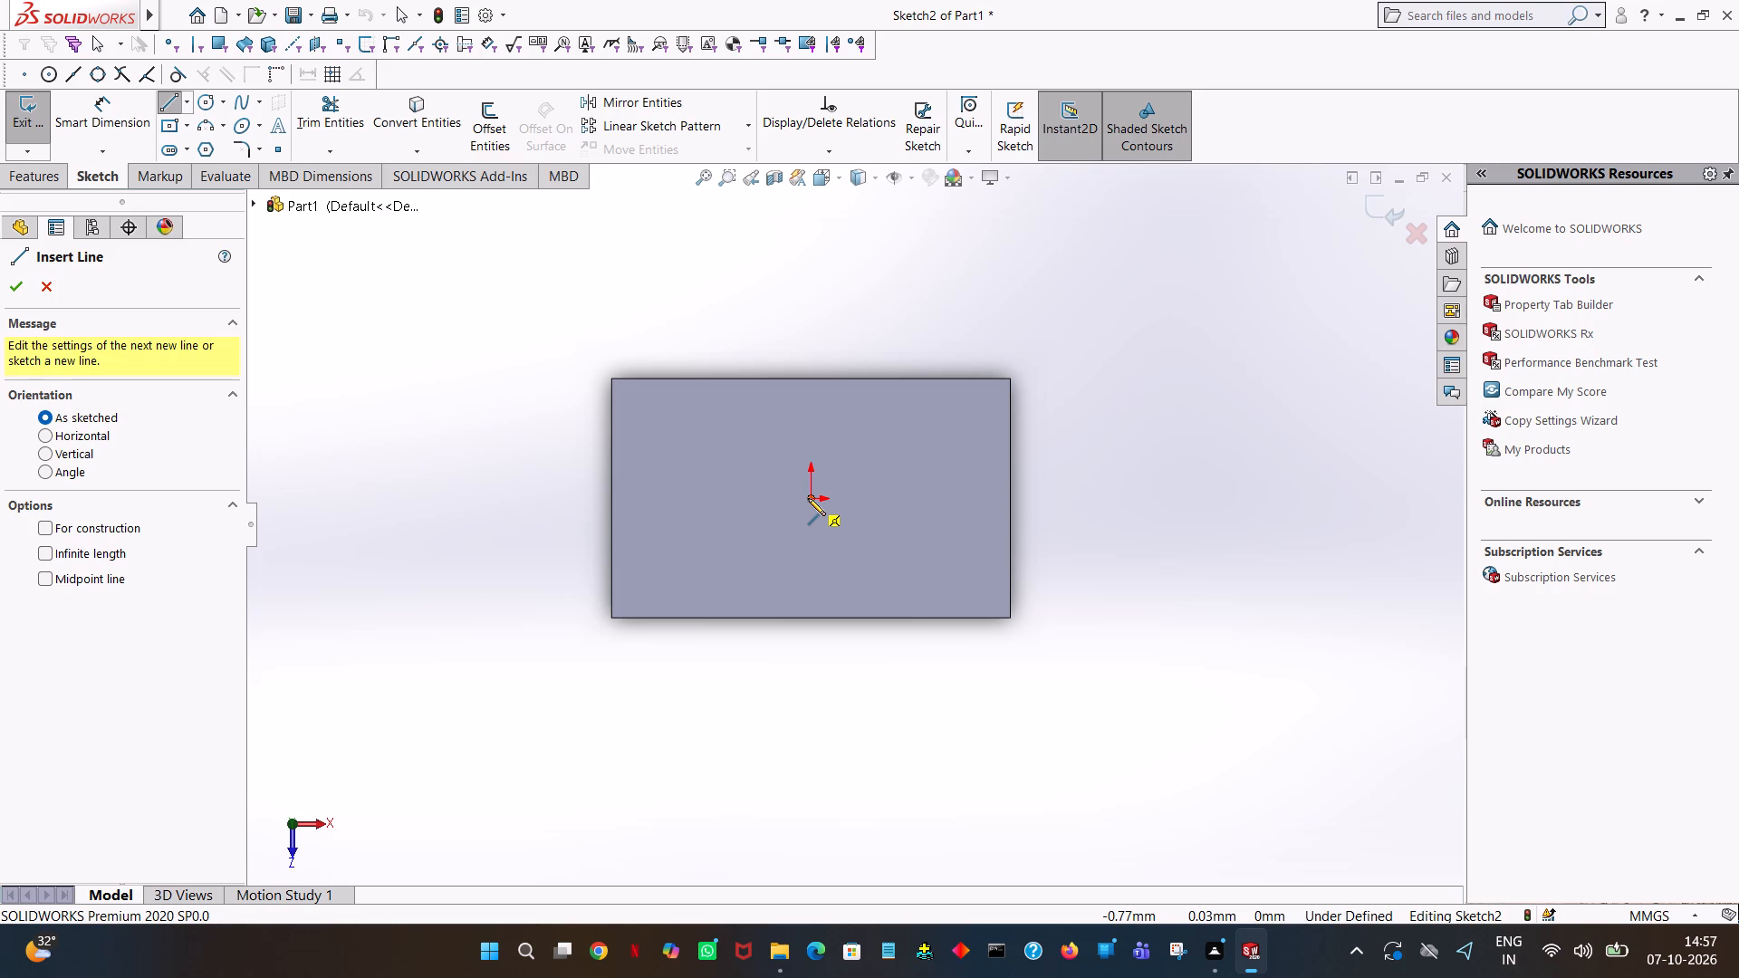
left_click(808, 498)
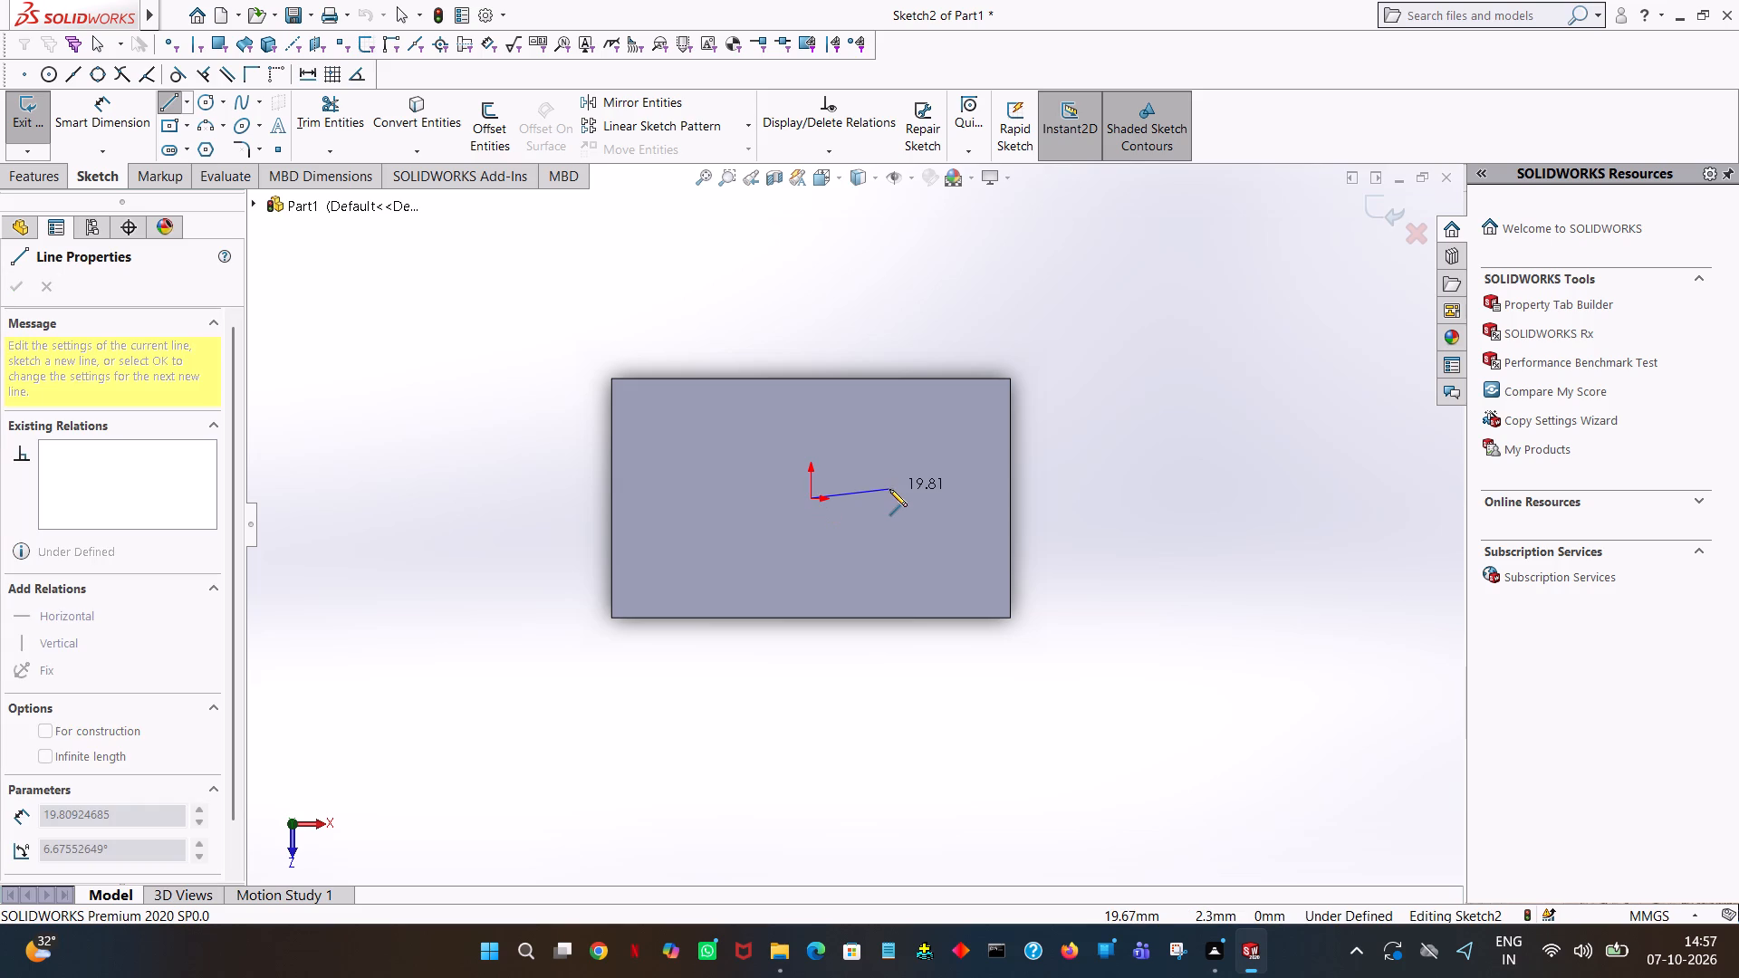
left_click(956, 495)
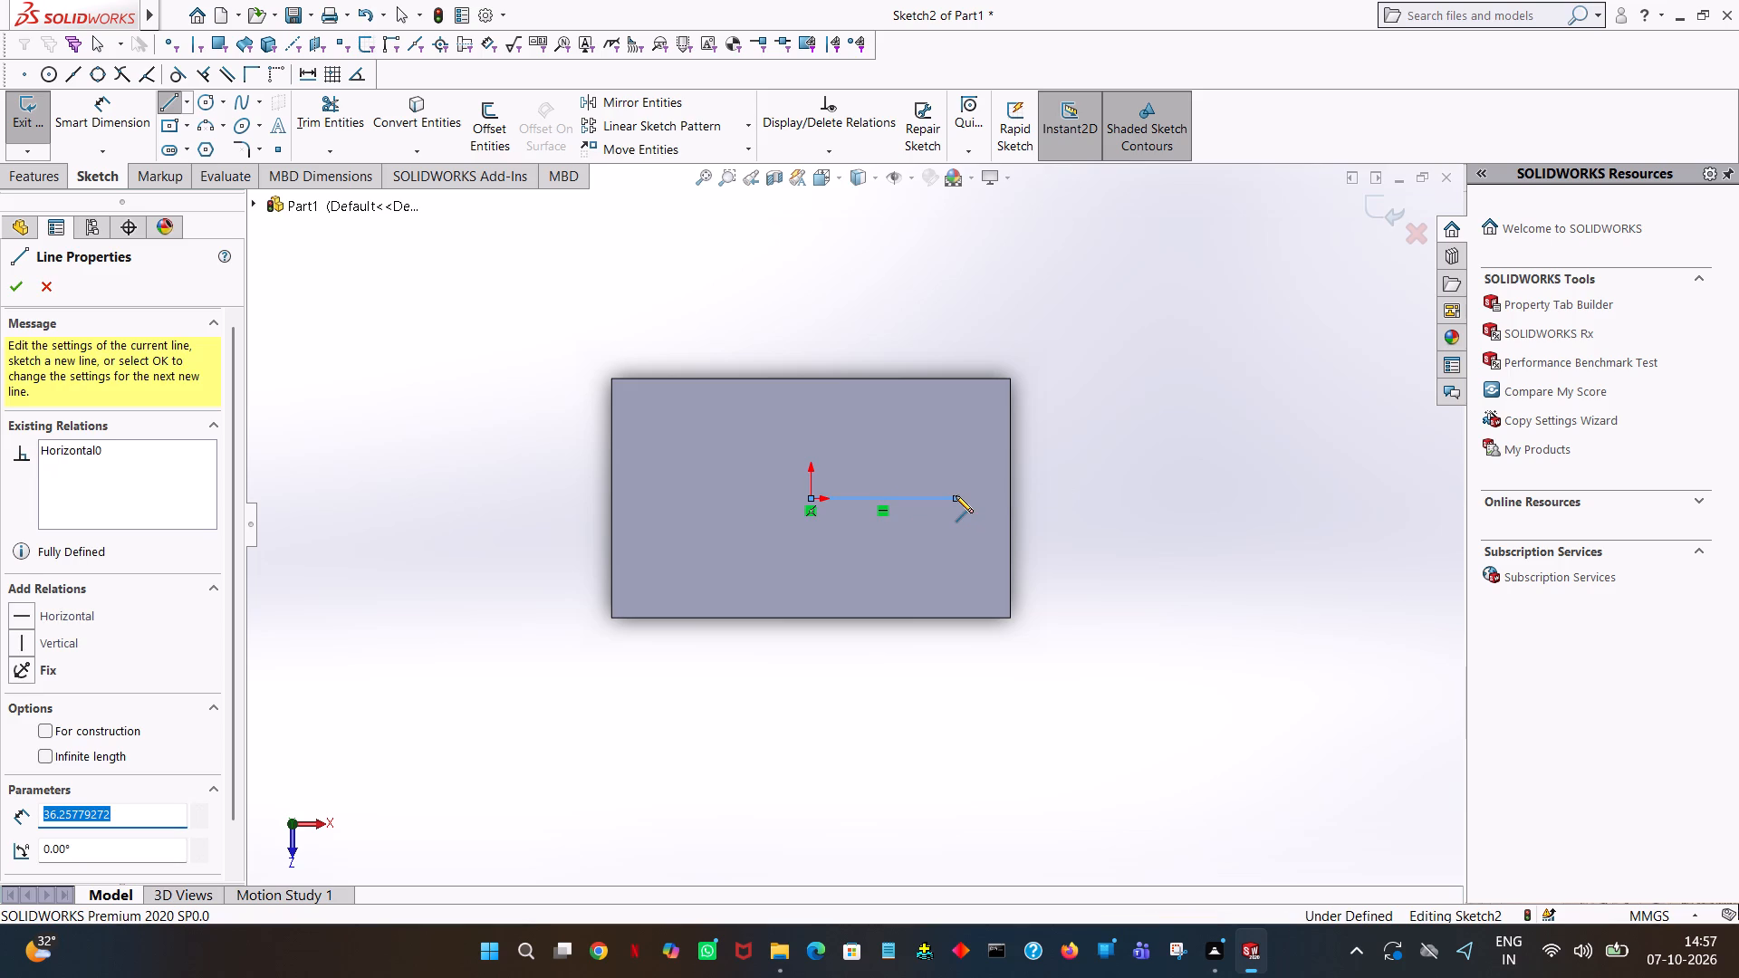
type("35")
key("Return")
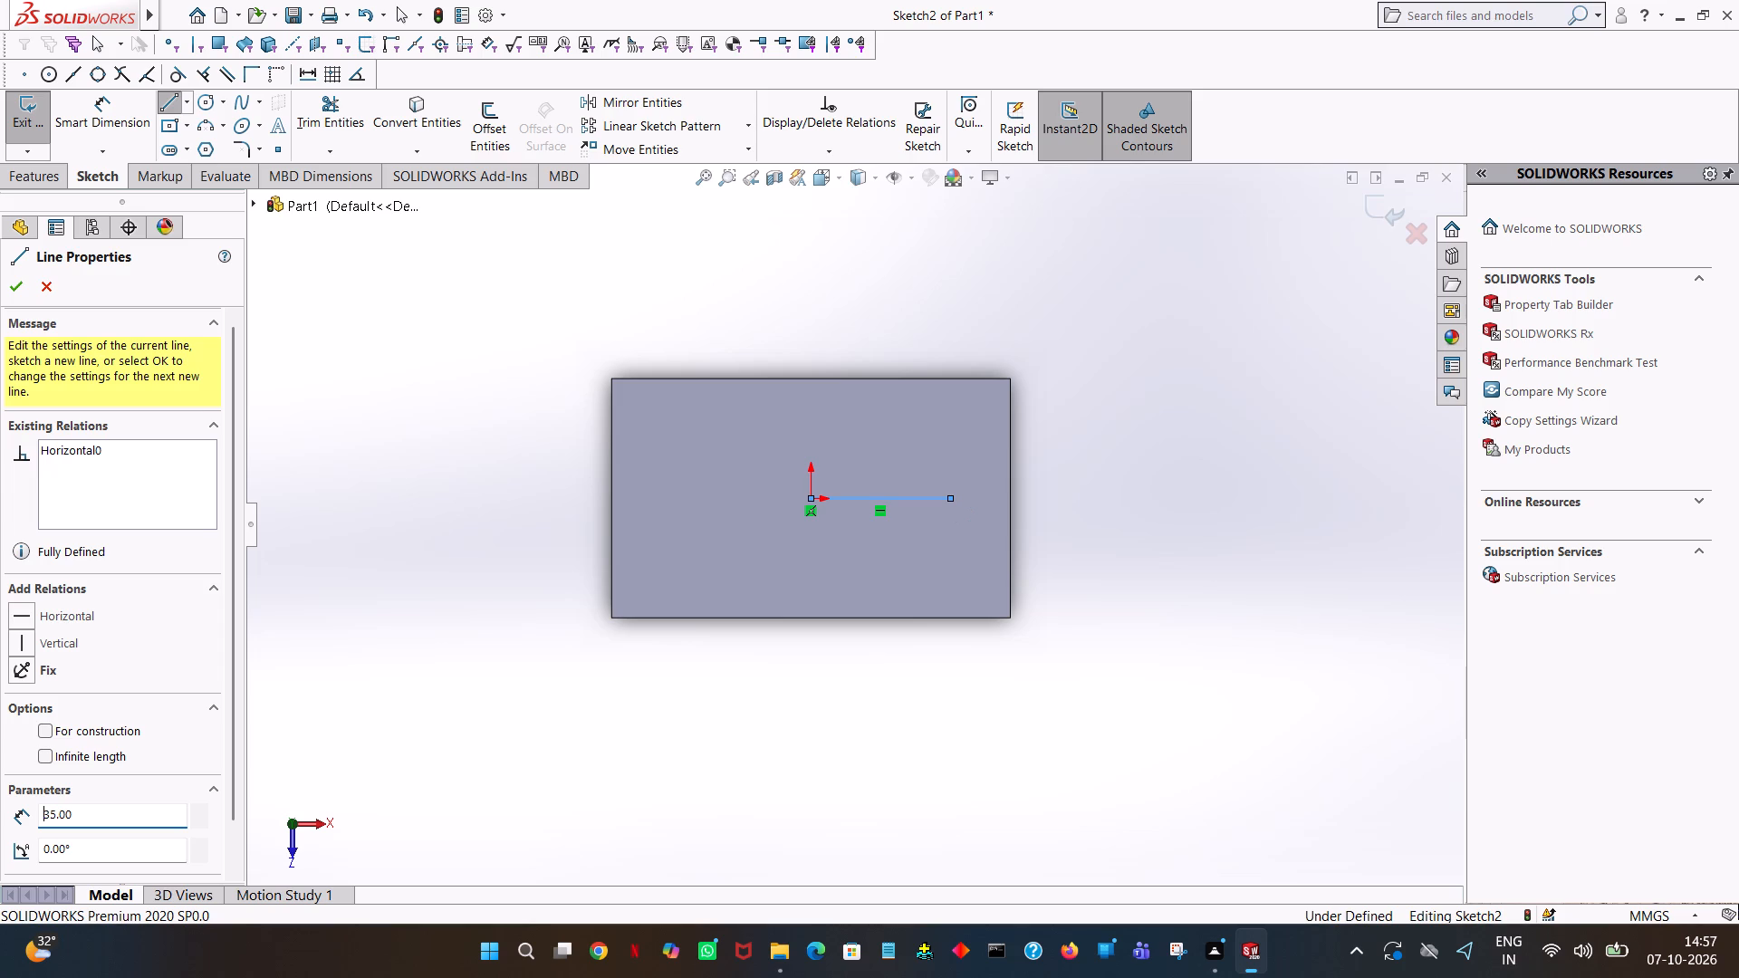
left_click(953, 437)
type("20")
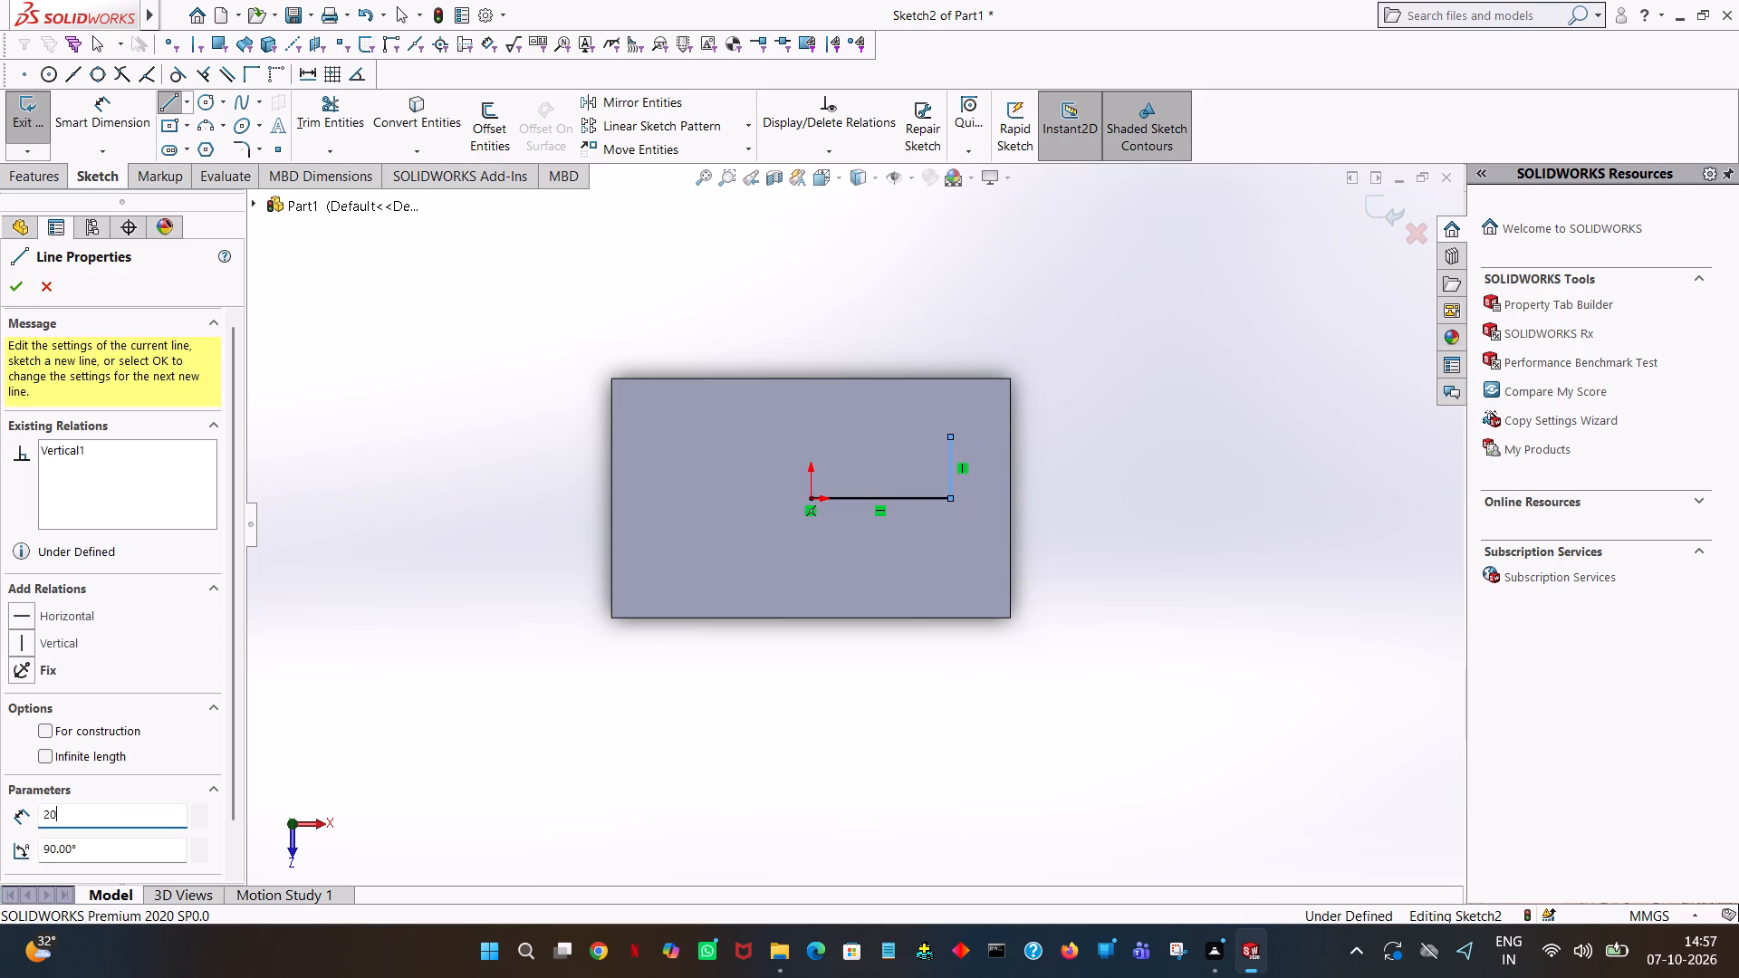
key("Return")
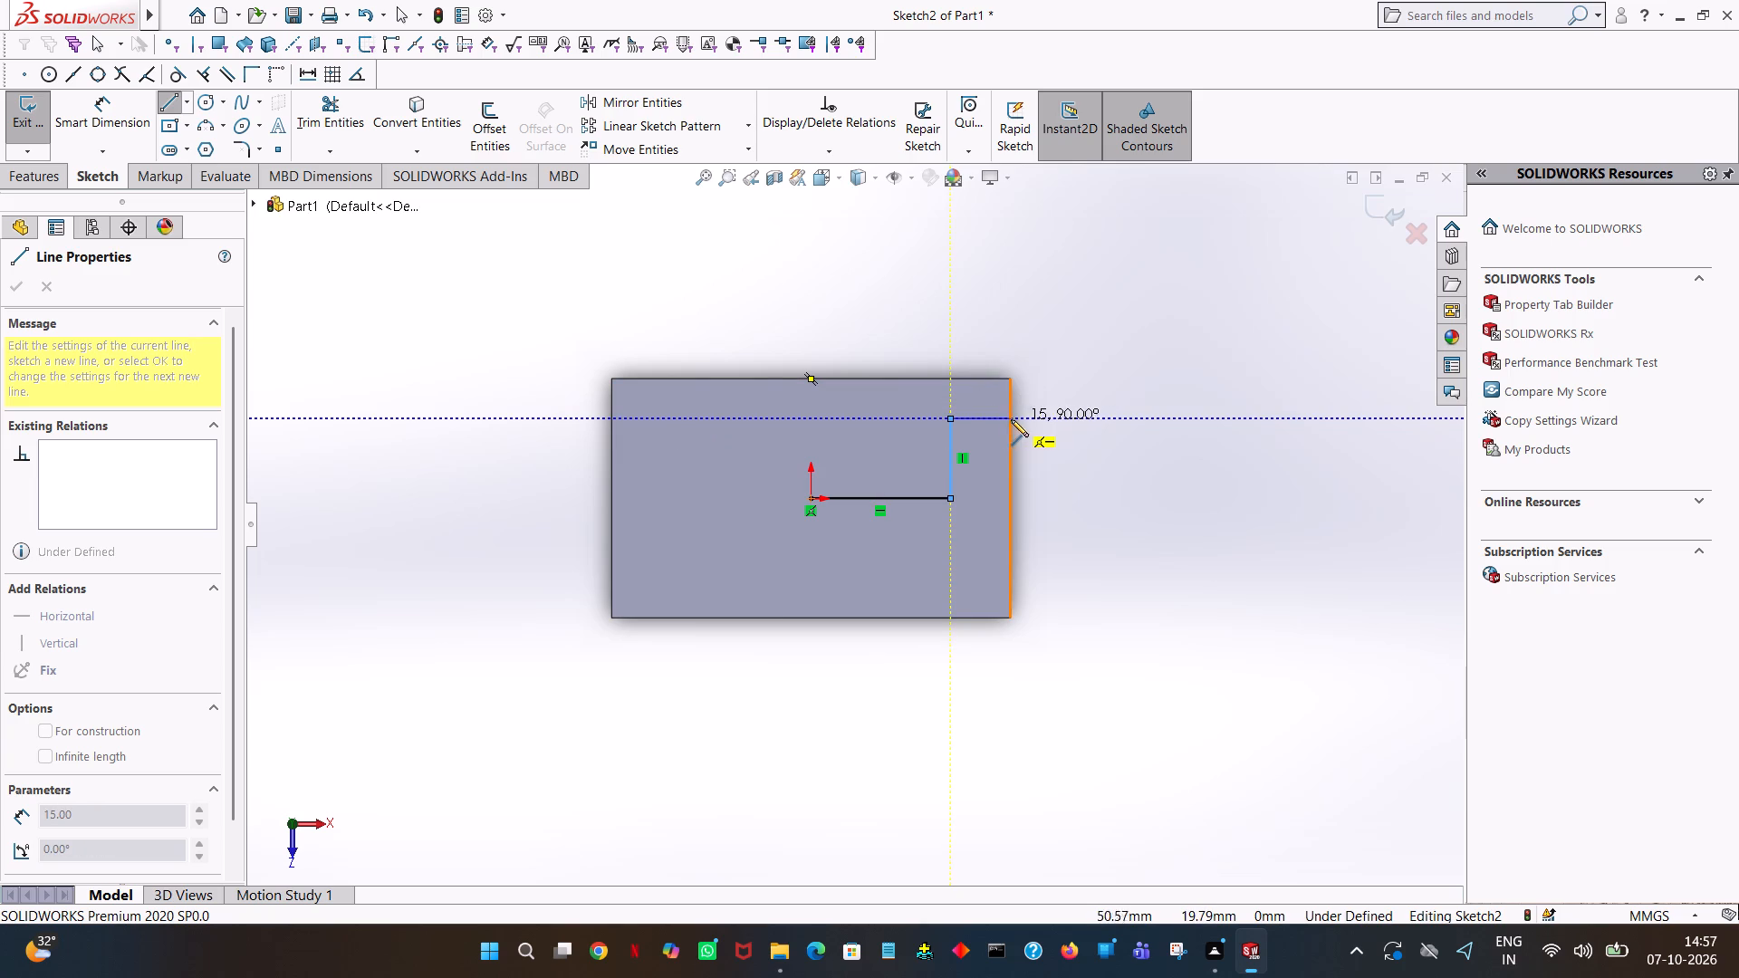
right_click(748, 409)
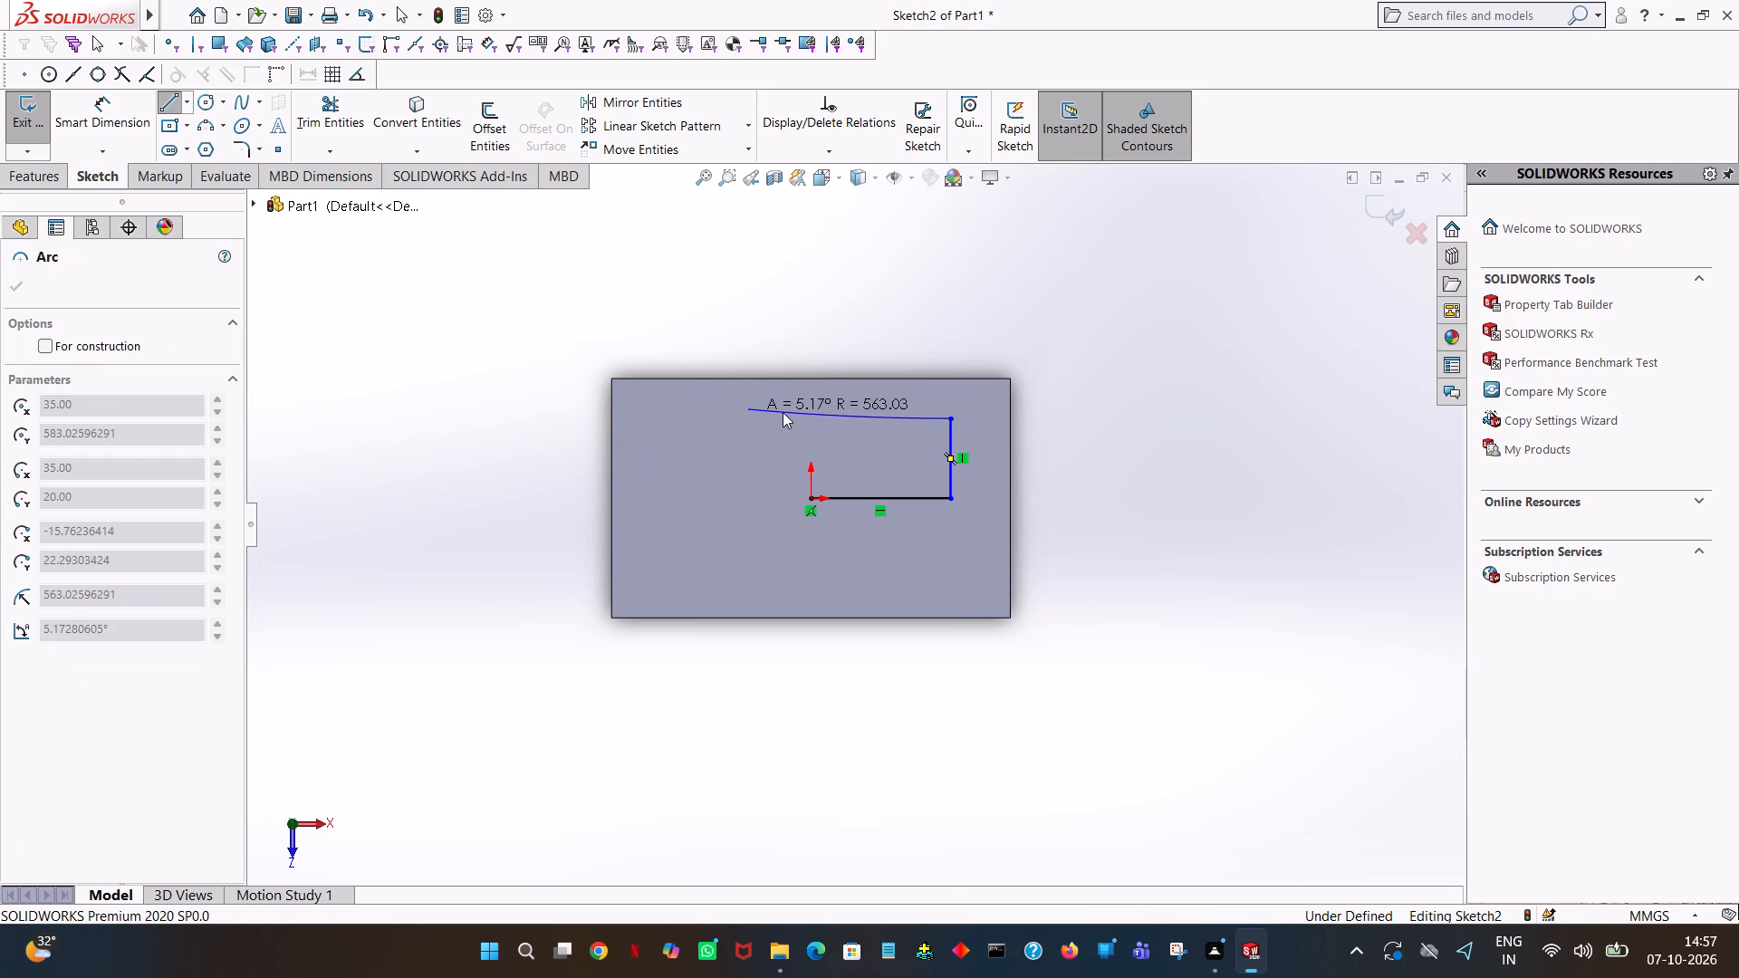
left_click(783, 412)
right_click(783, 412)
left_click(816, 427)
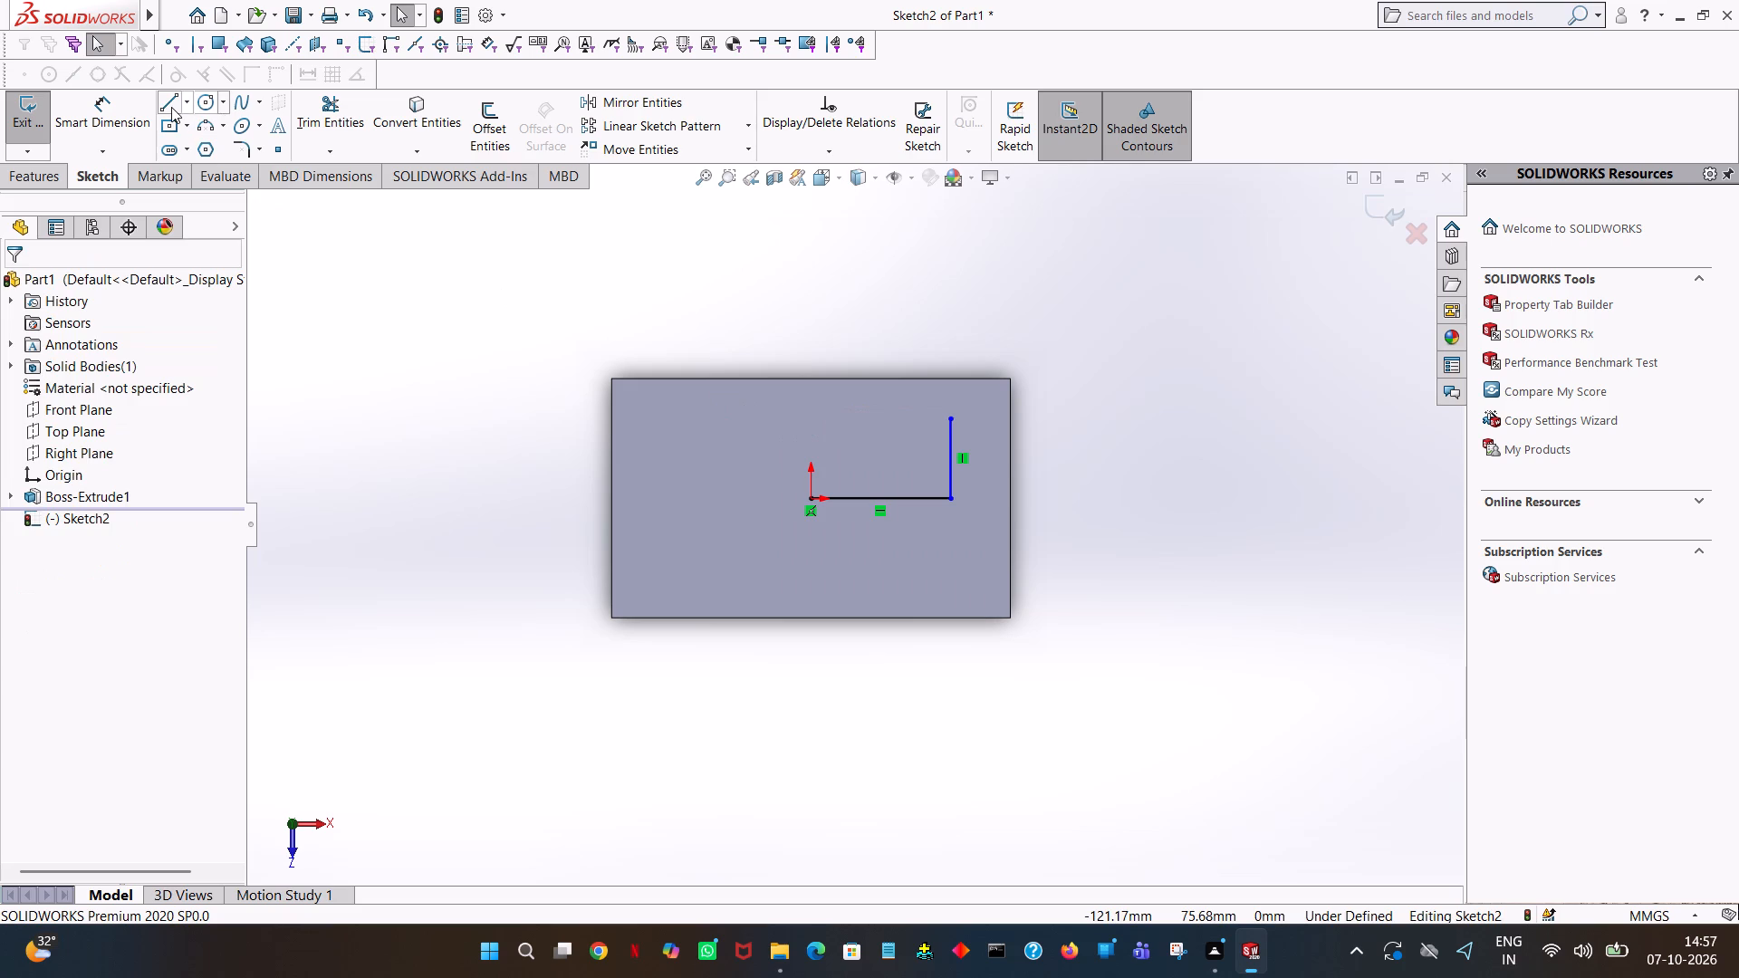
Complete the rectangle around the origin with a 70 mm upper line, 40 mm left line, 70 mm lower line and a closing right segment.
left_click(171, 107)
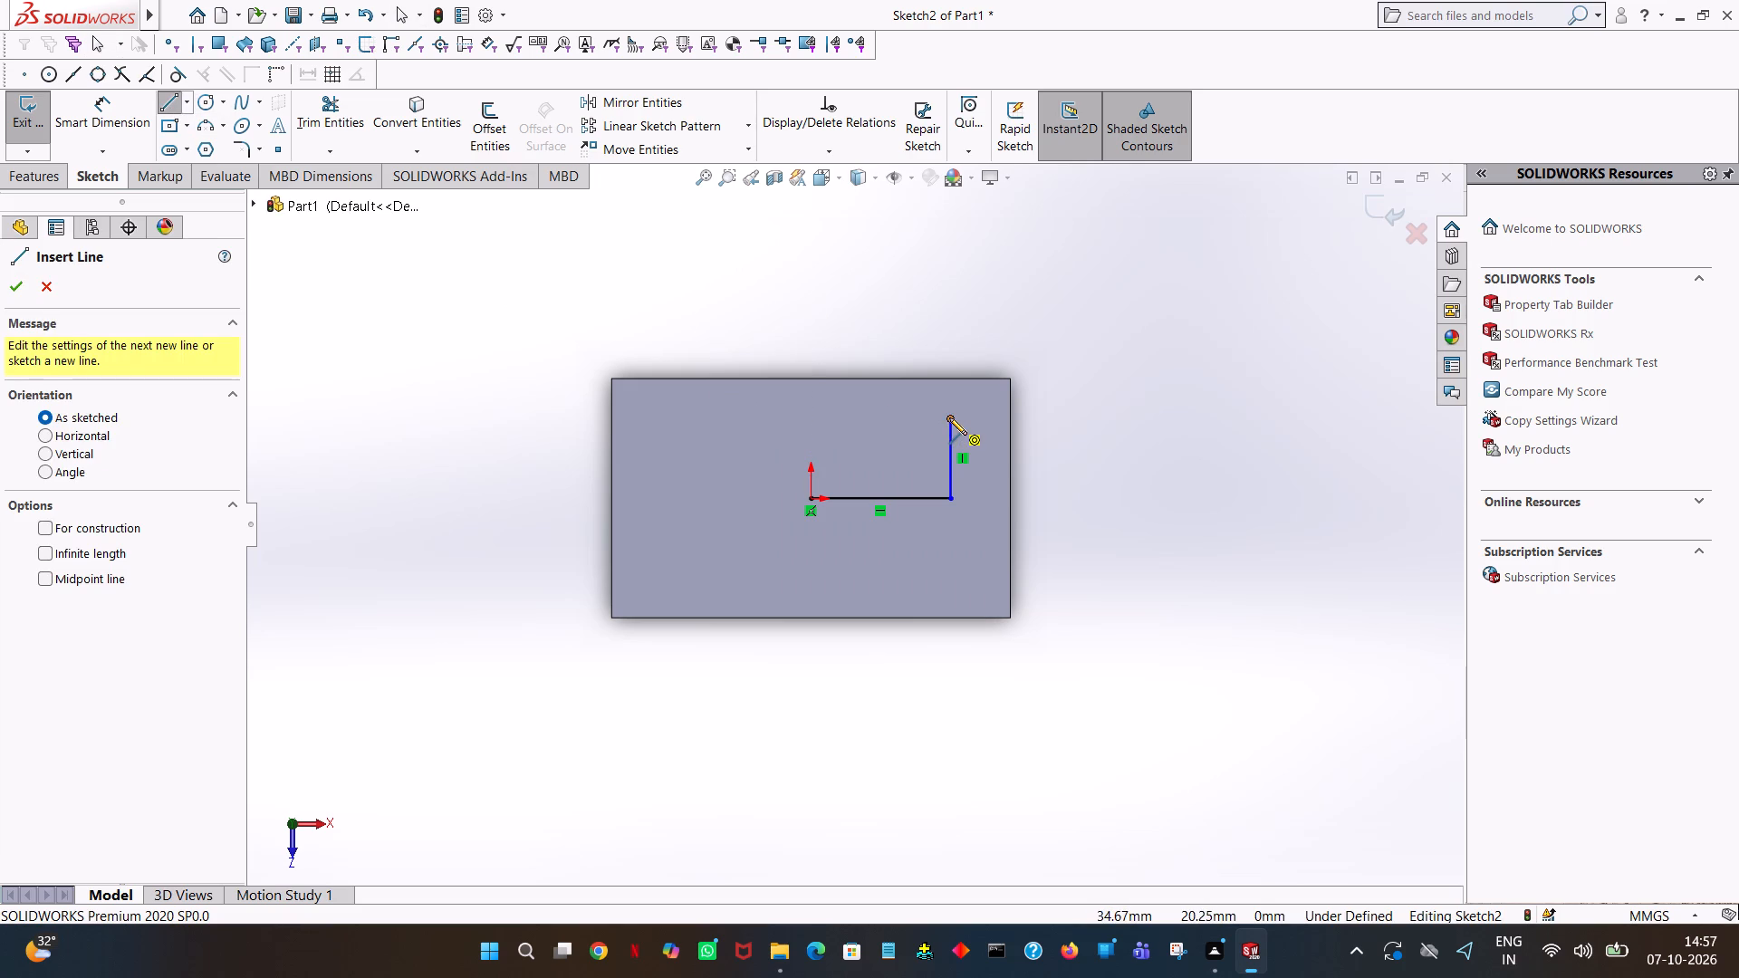
left_click(949, 417)
left_click(725, 414)
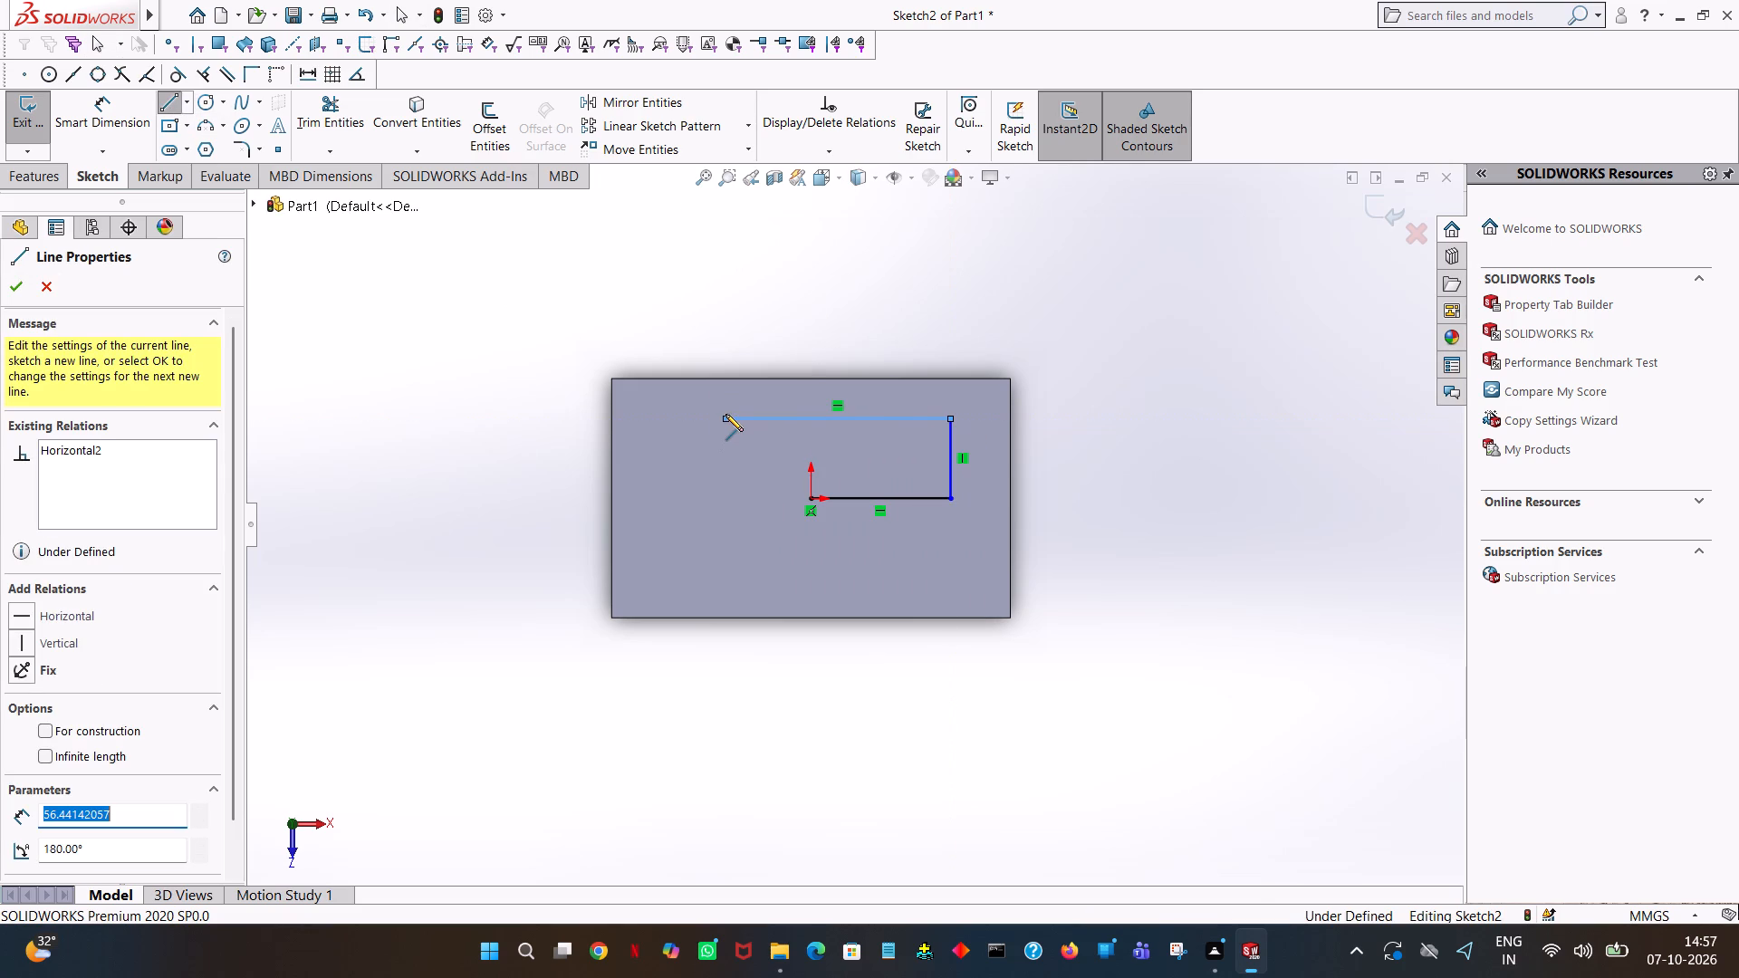
type("70")
key("Return")
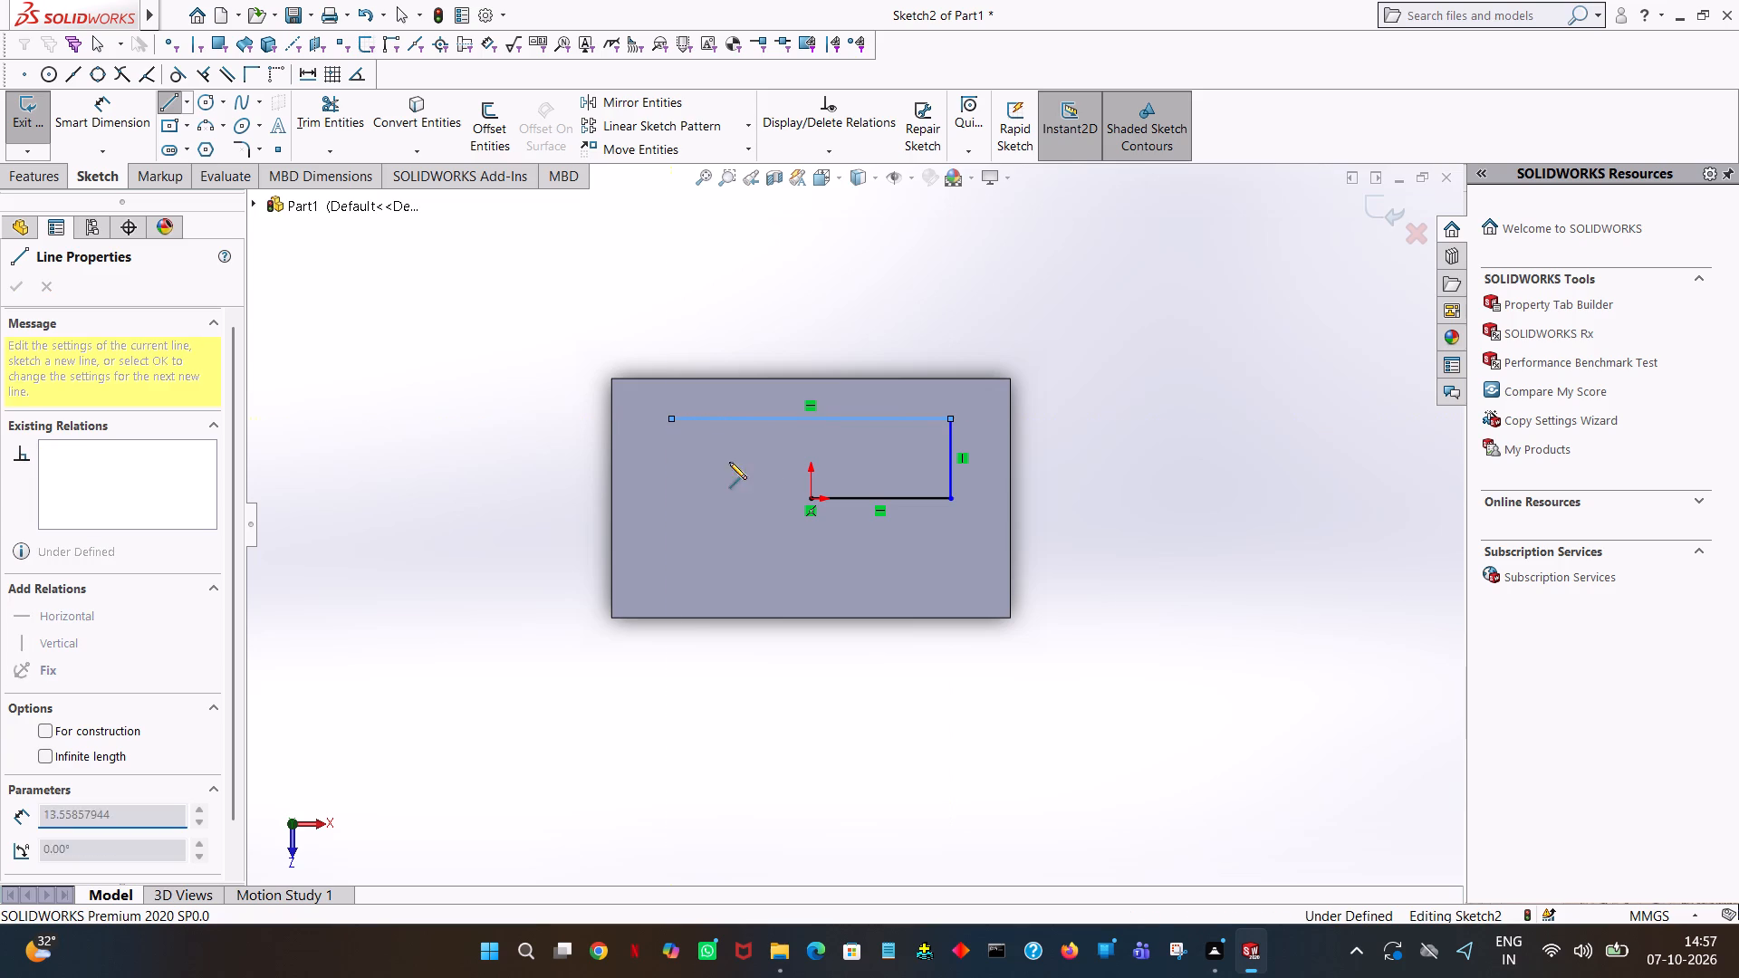
left_click(668, 567)
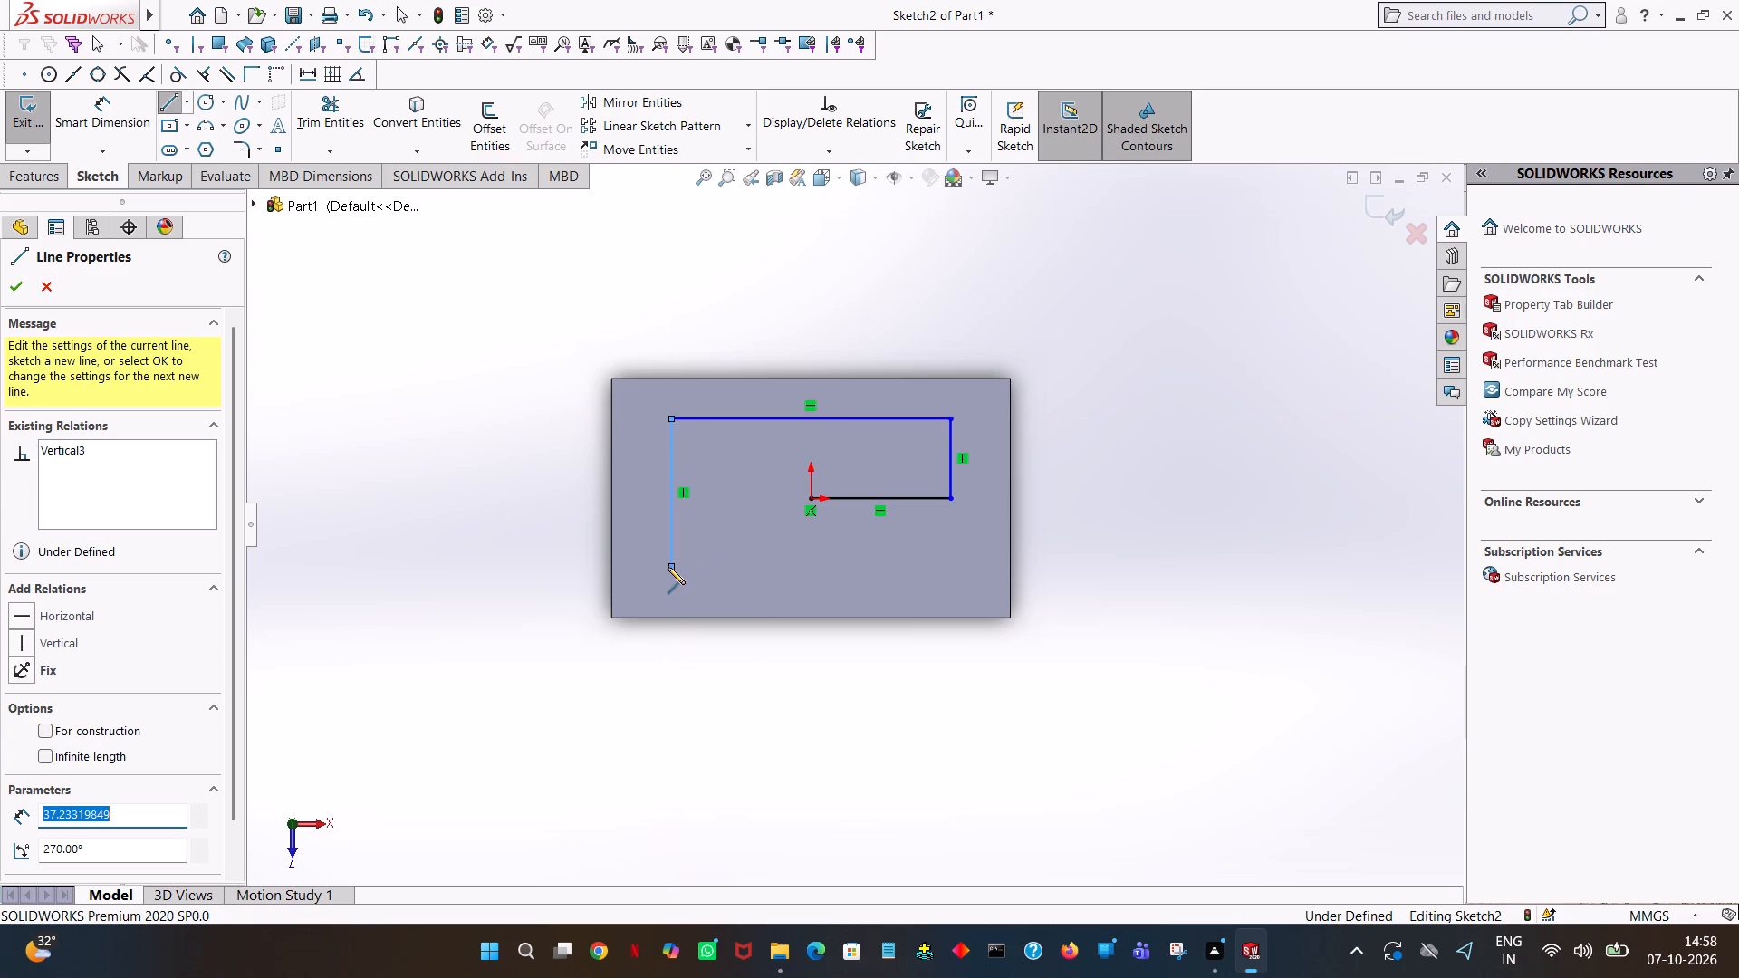
type("40")
key("Return")
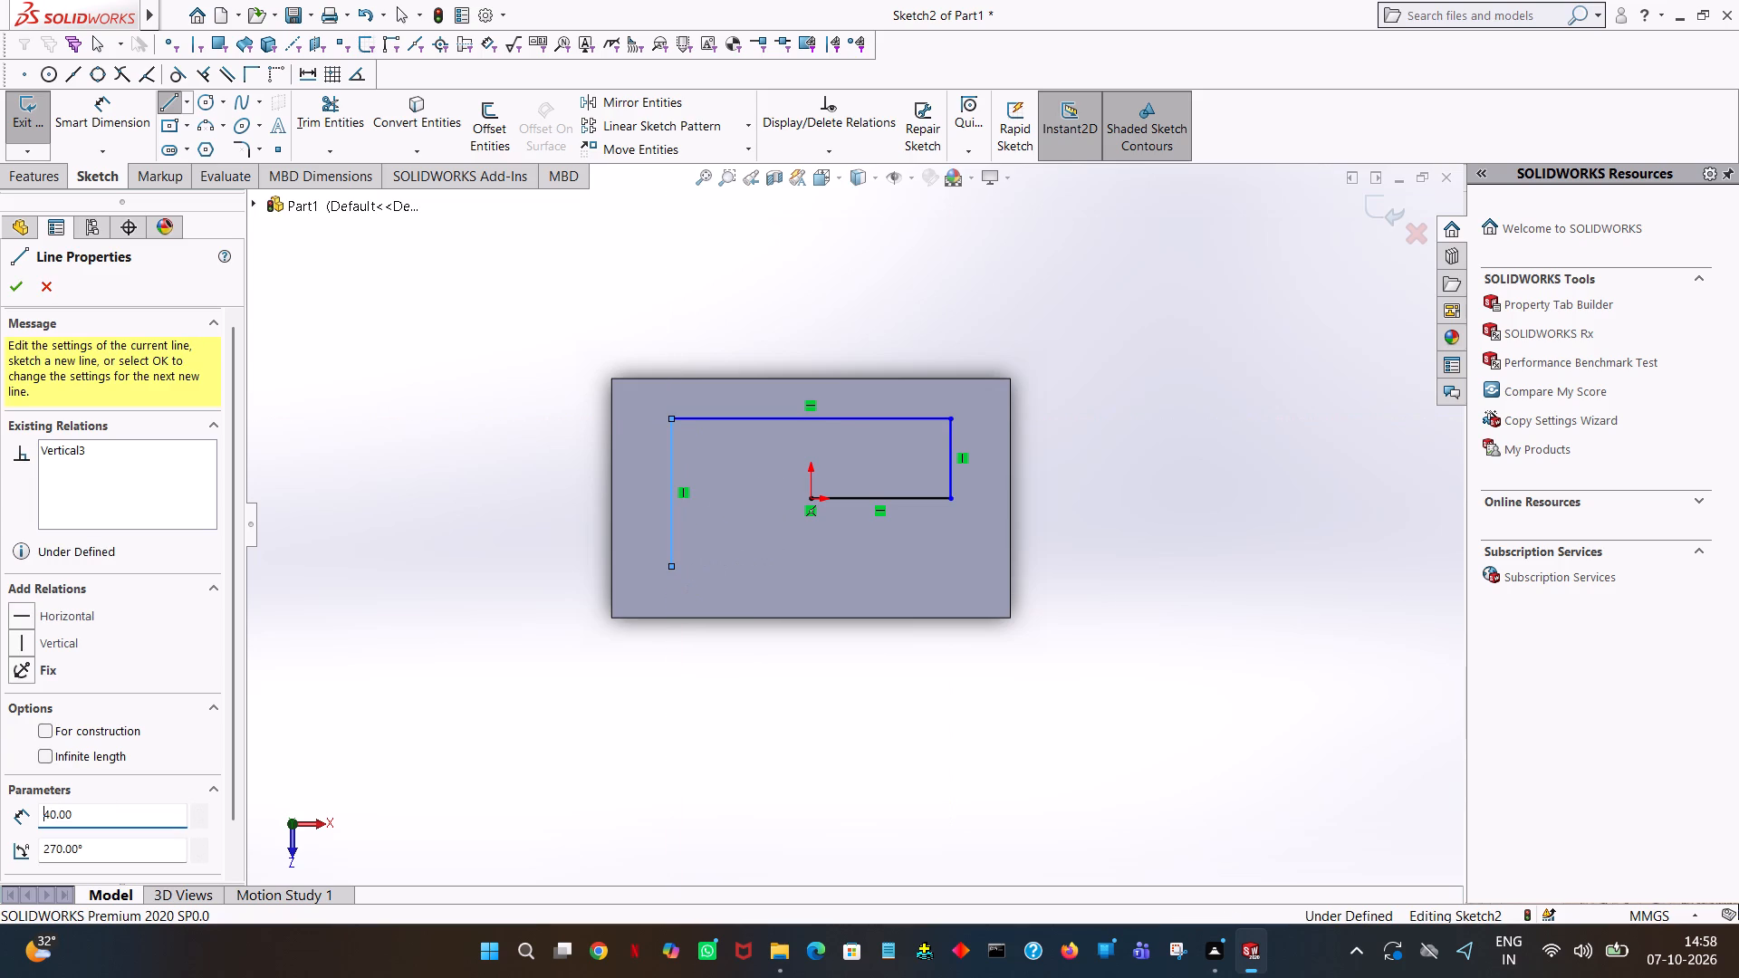
left_click(949, 574)
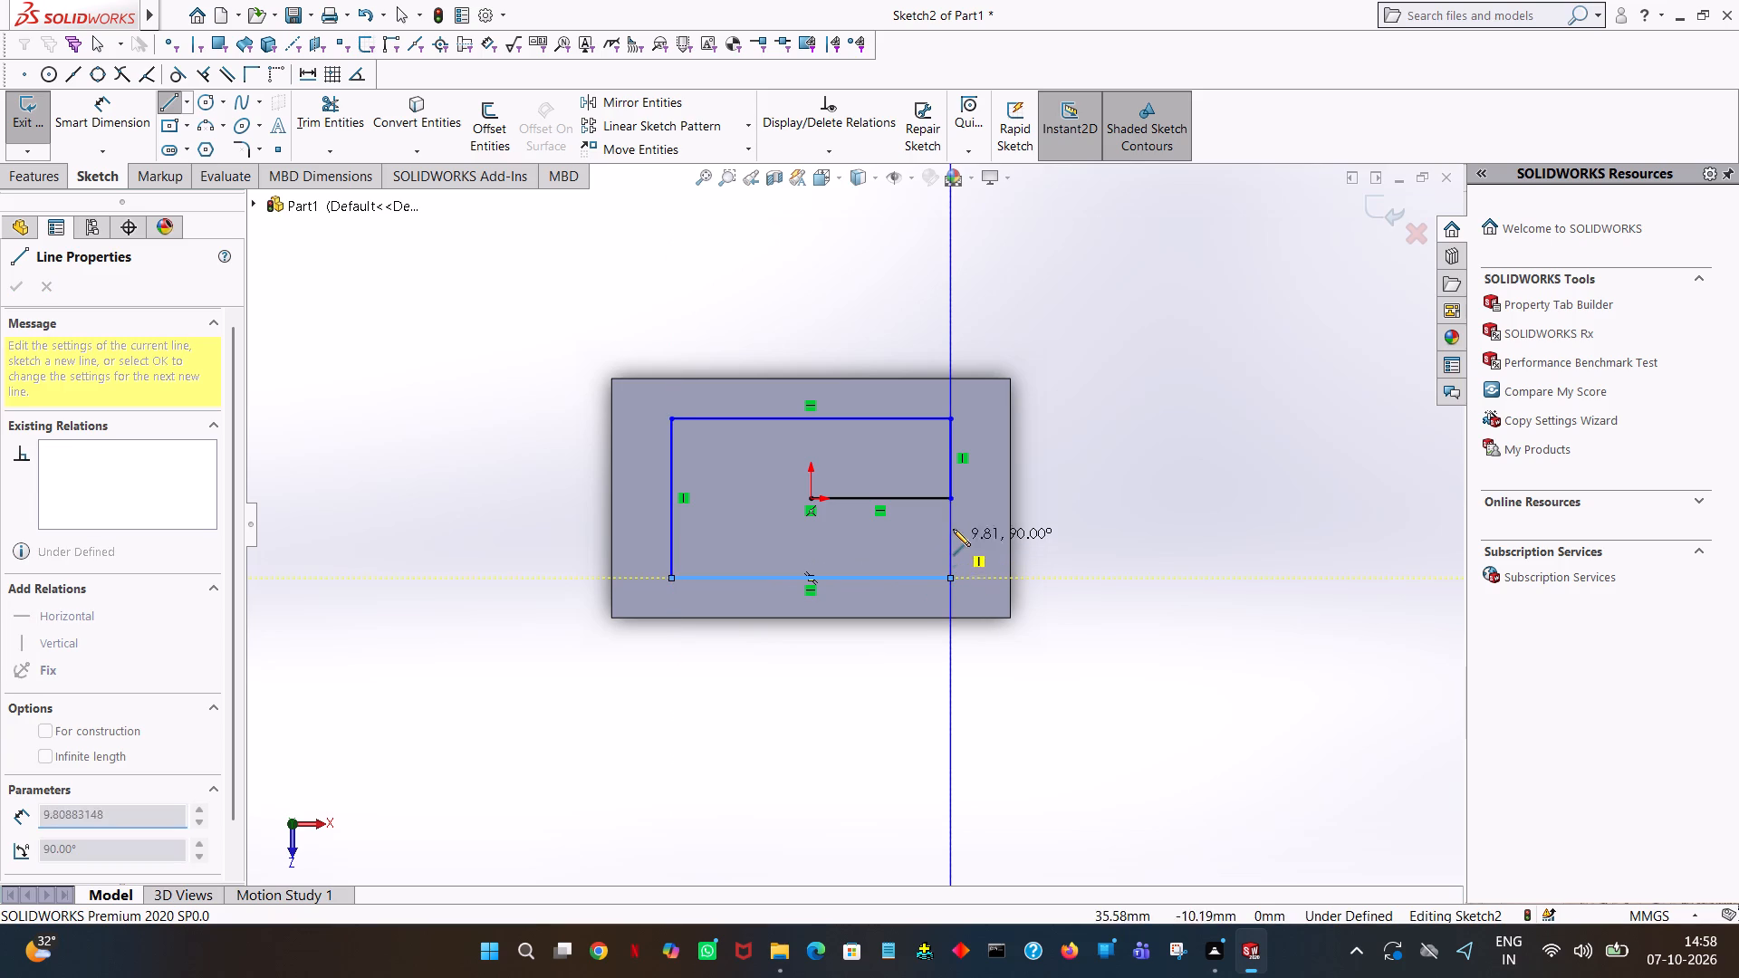
left_click(951, 497)
right_click(951, 497)
left_click(976, 505)
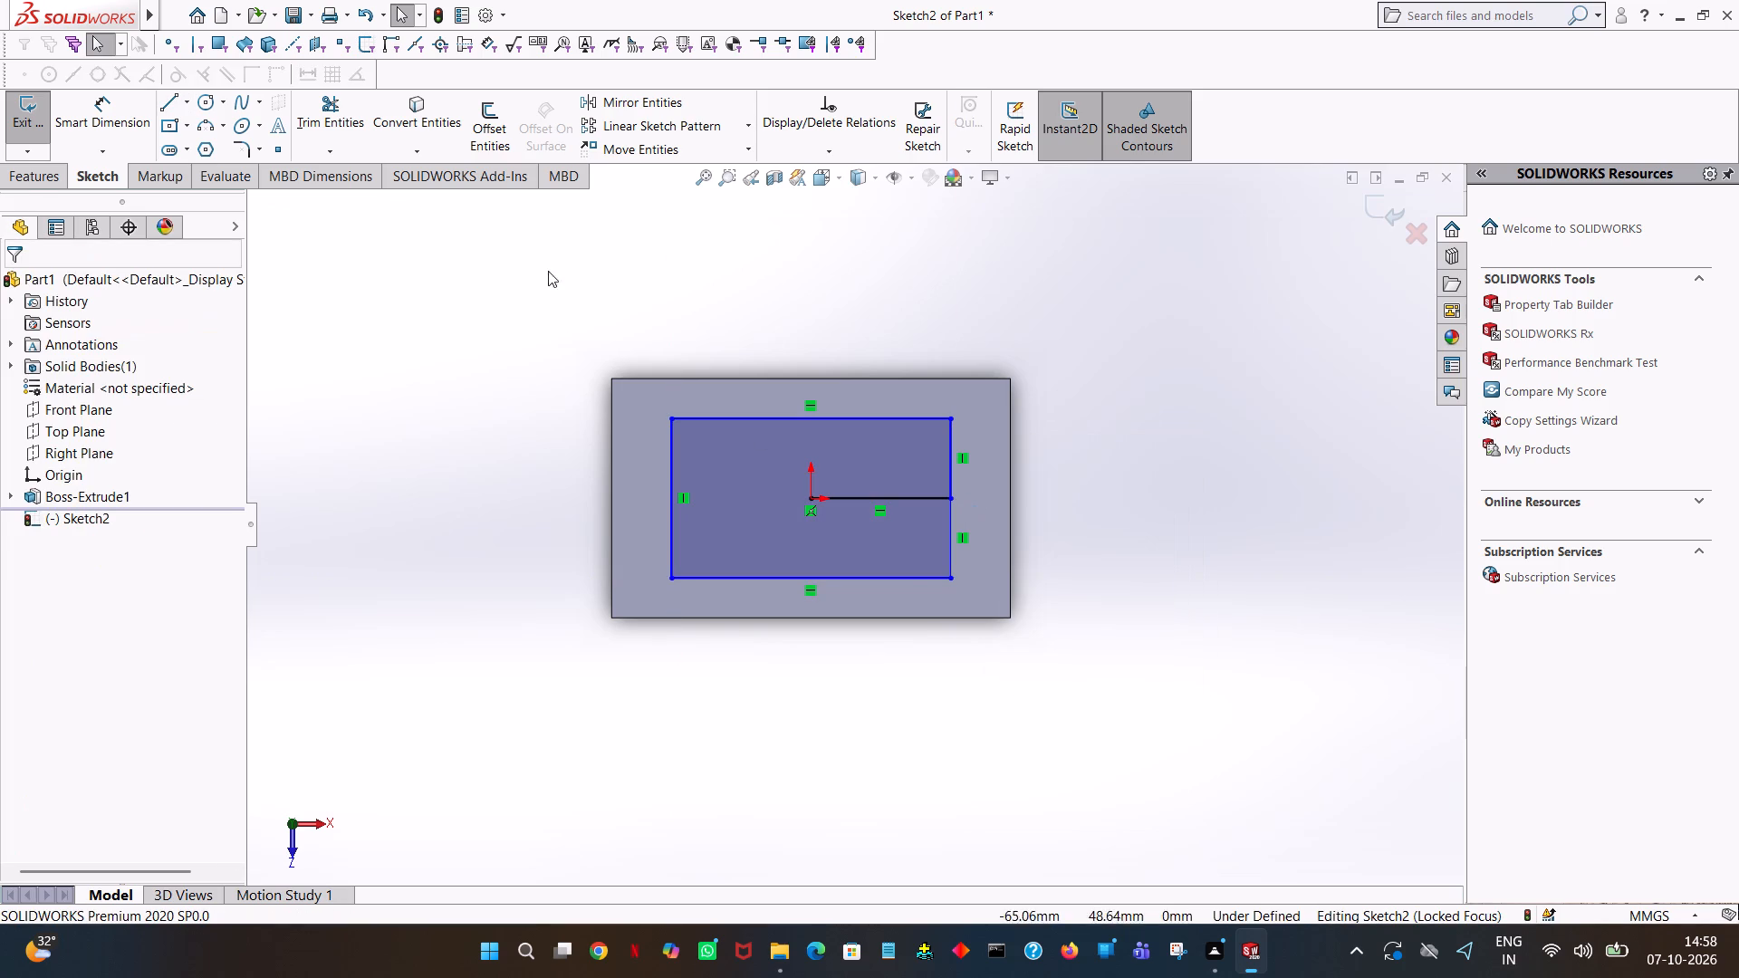
Trim away the helper line between the origin and the rectangle's right side.
left_click(296, 110)
left_click(908, 499)
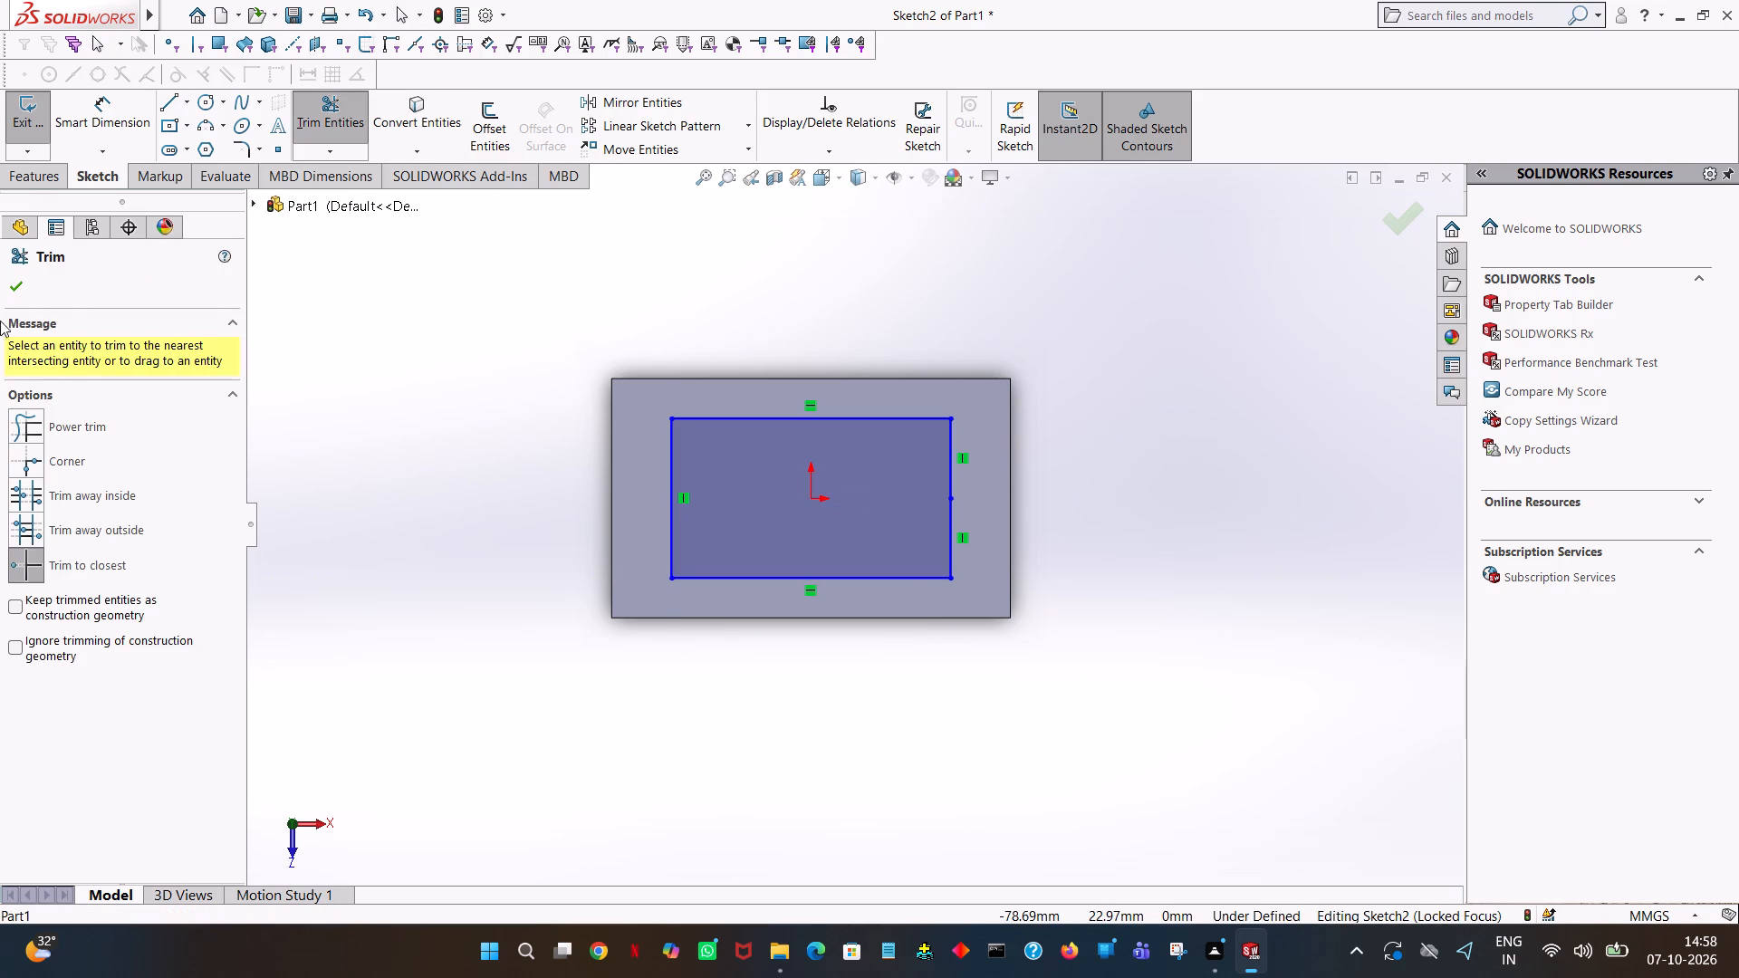
left_click(24, 295)
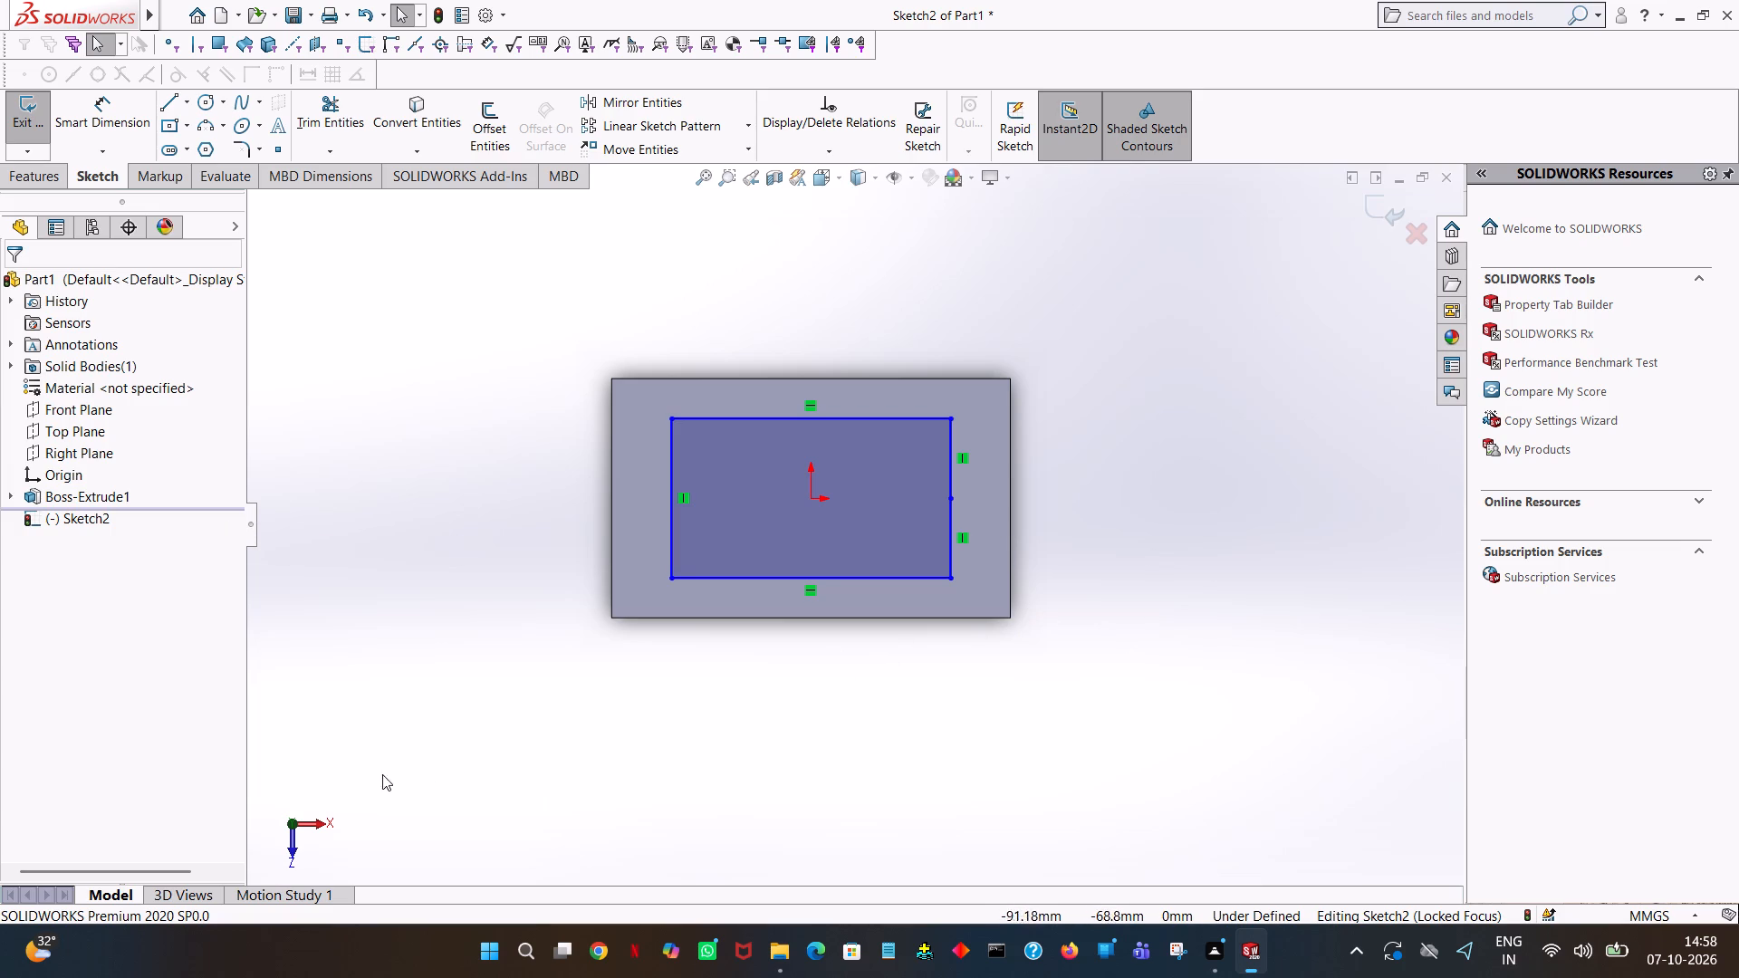
Extrude the 70 x 40 mm rectangle as a blind boss 30 mm deep, merged with the base block.
left_click(49, 179)
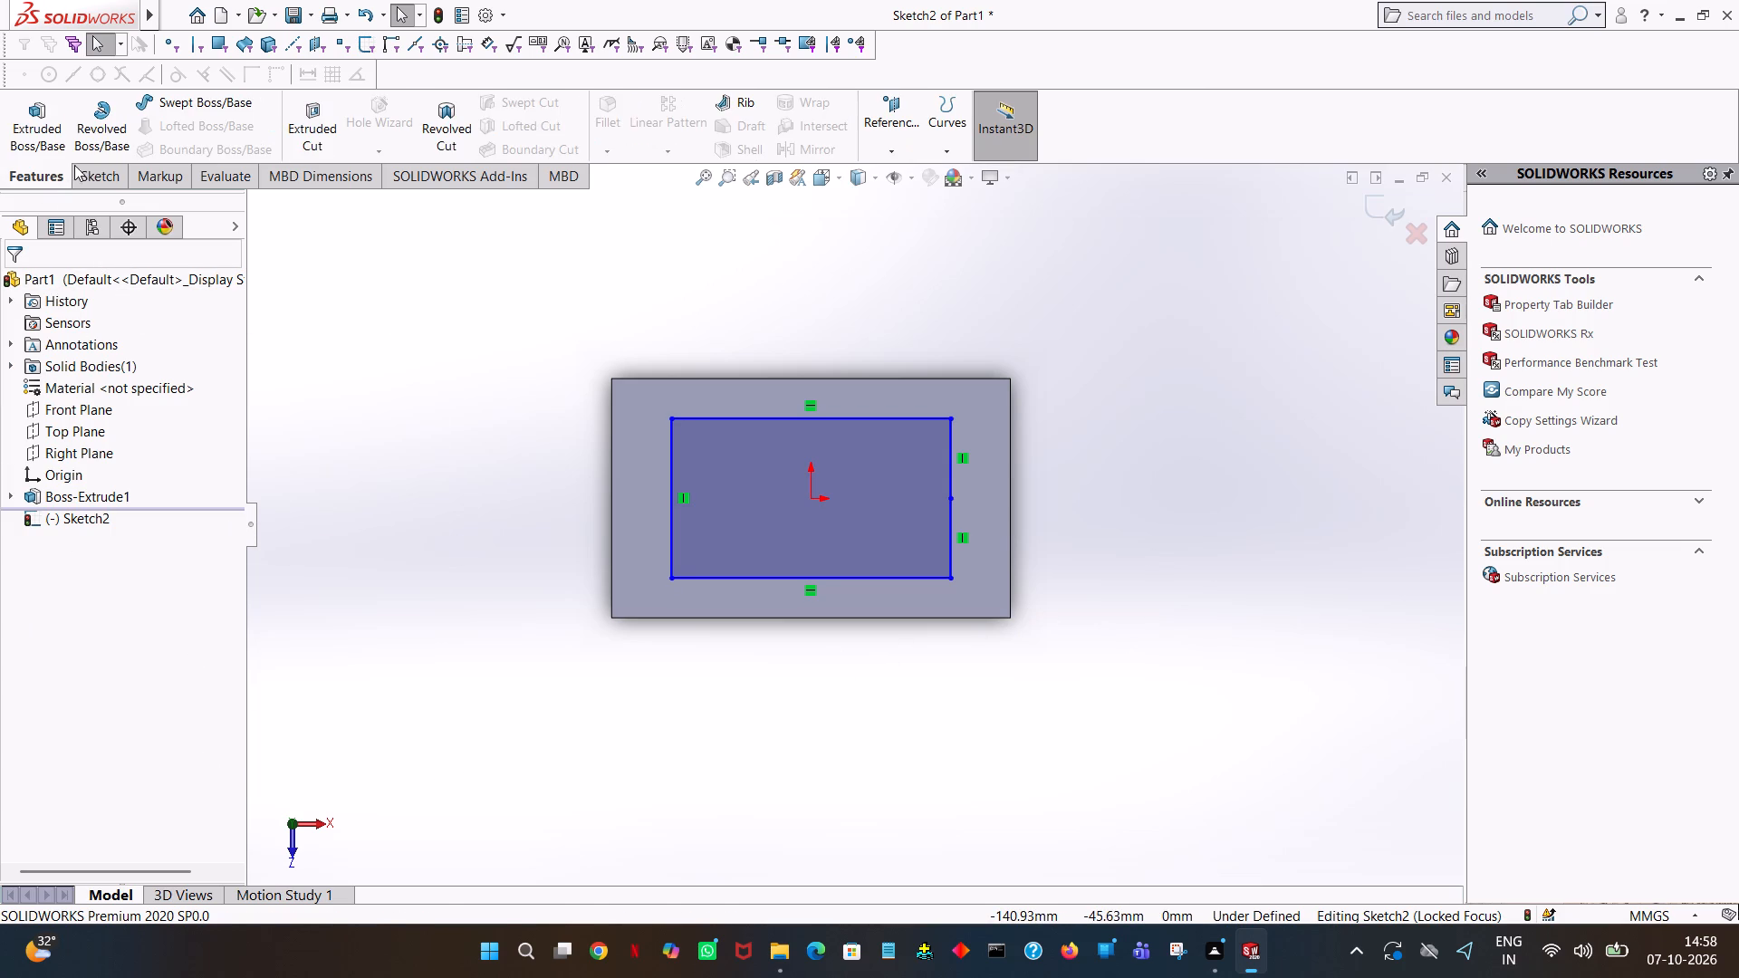
left_click(32, 132)
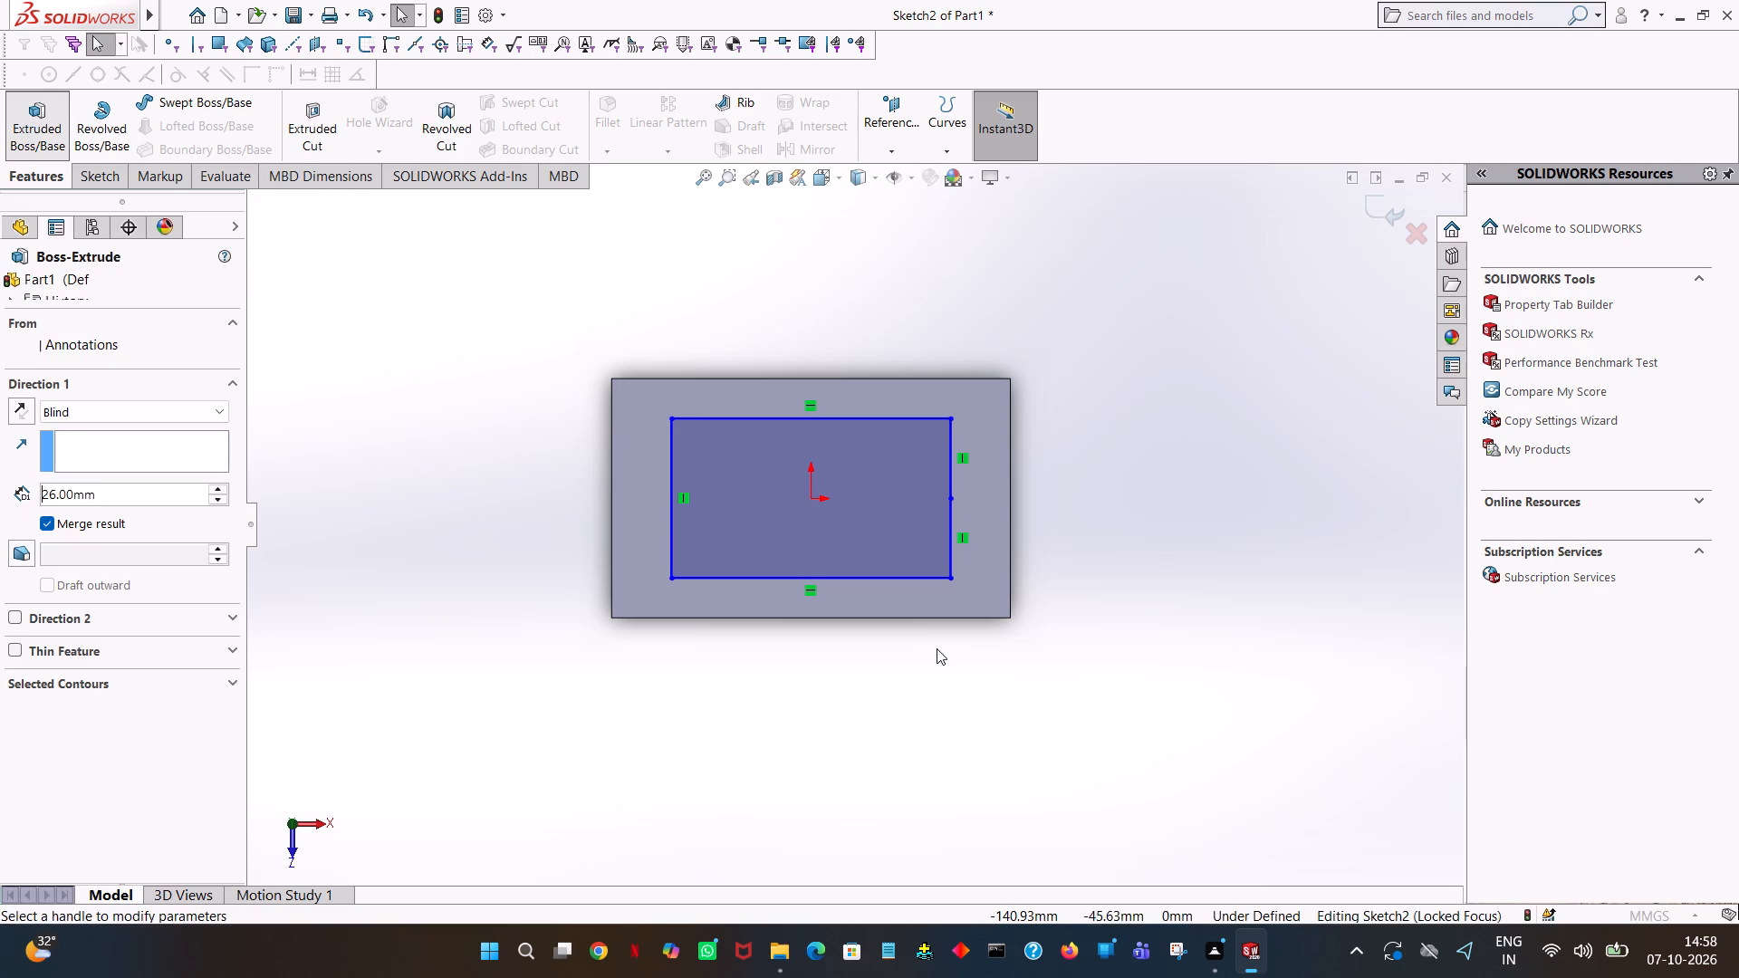
middle_click_drag(937, 648, 971, 333)
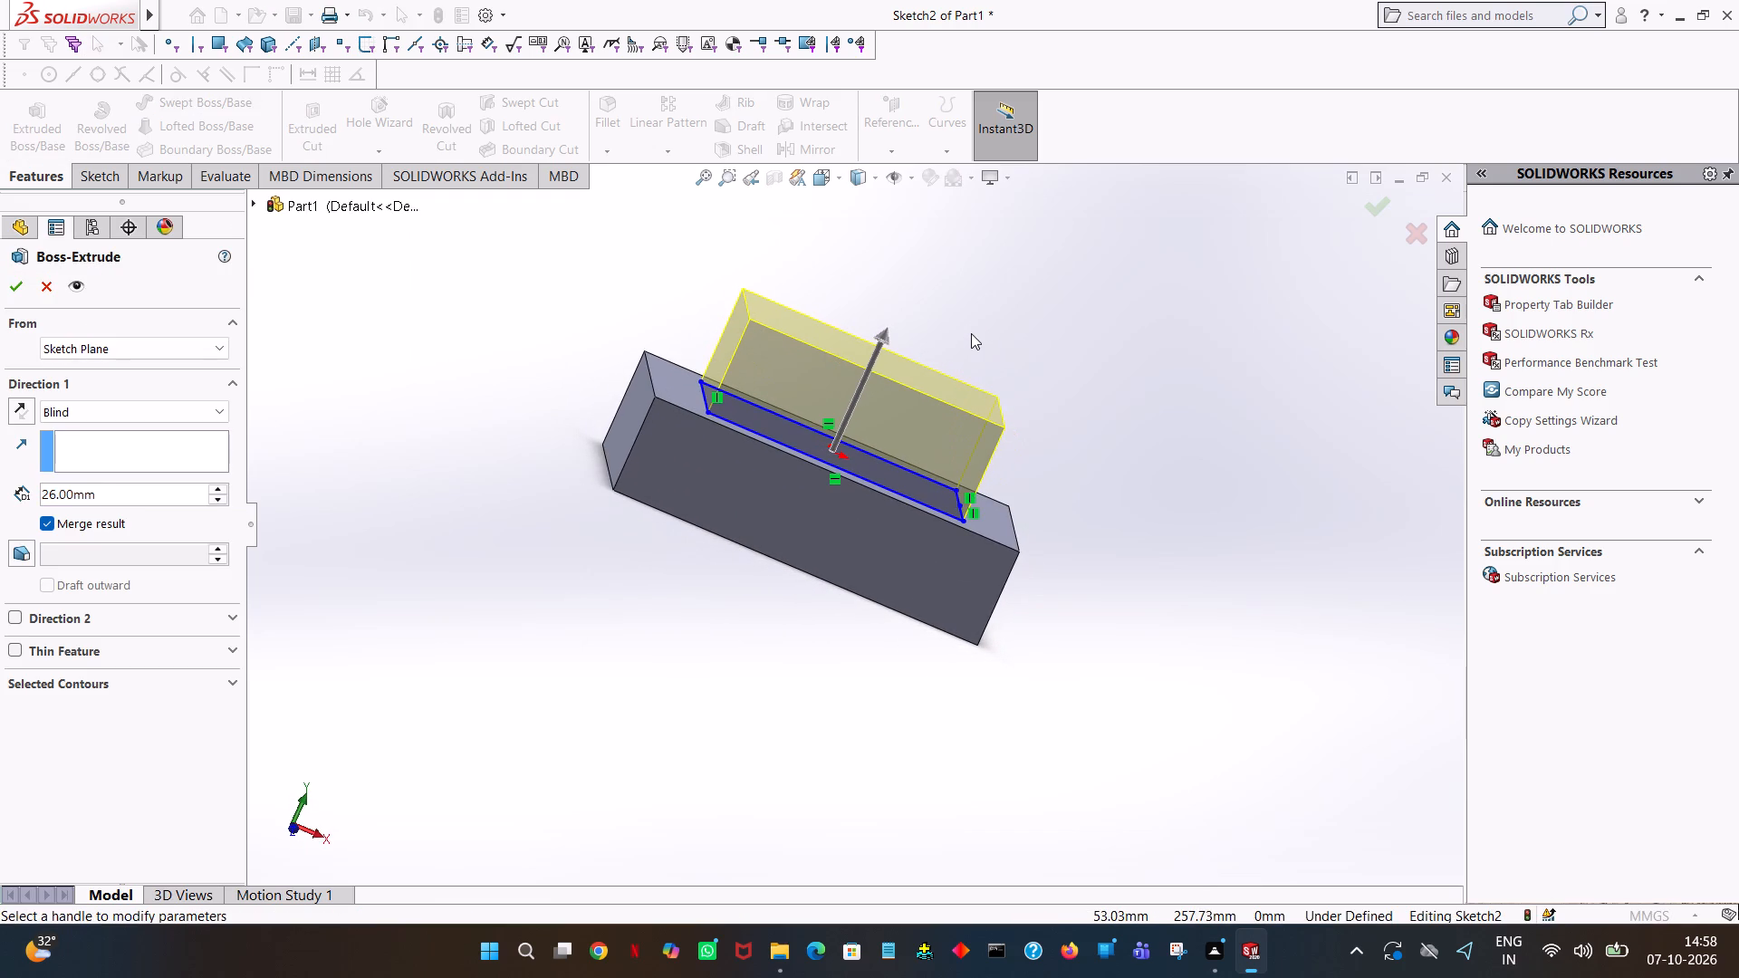
double_click(187, 497)
type("30")
key("Return")
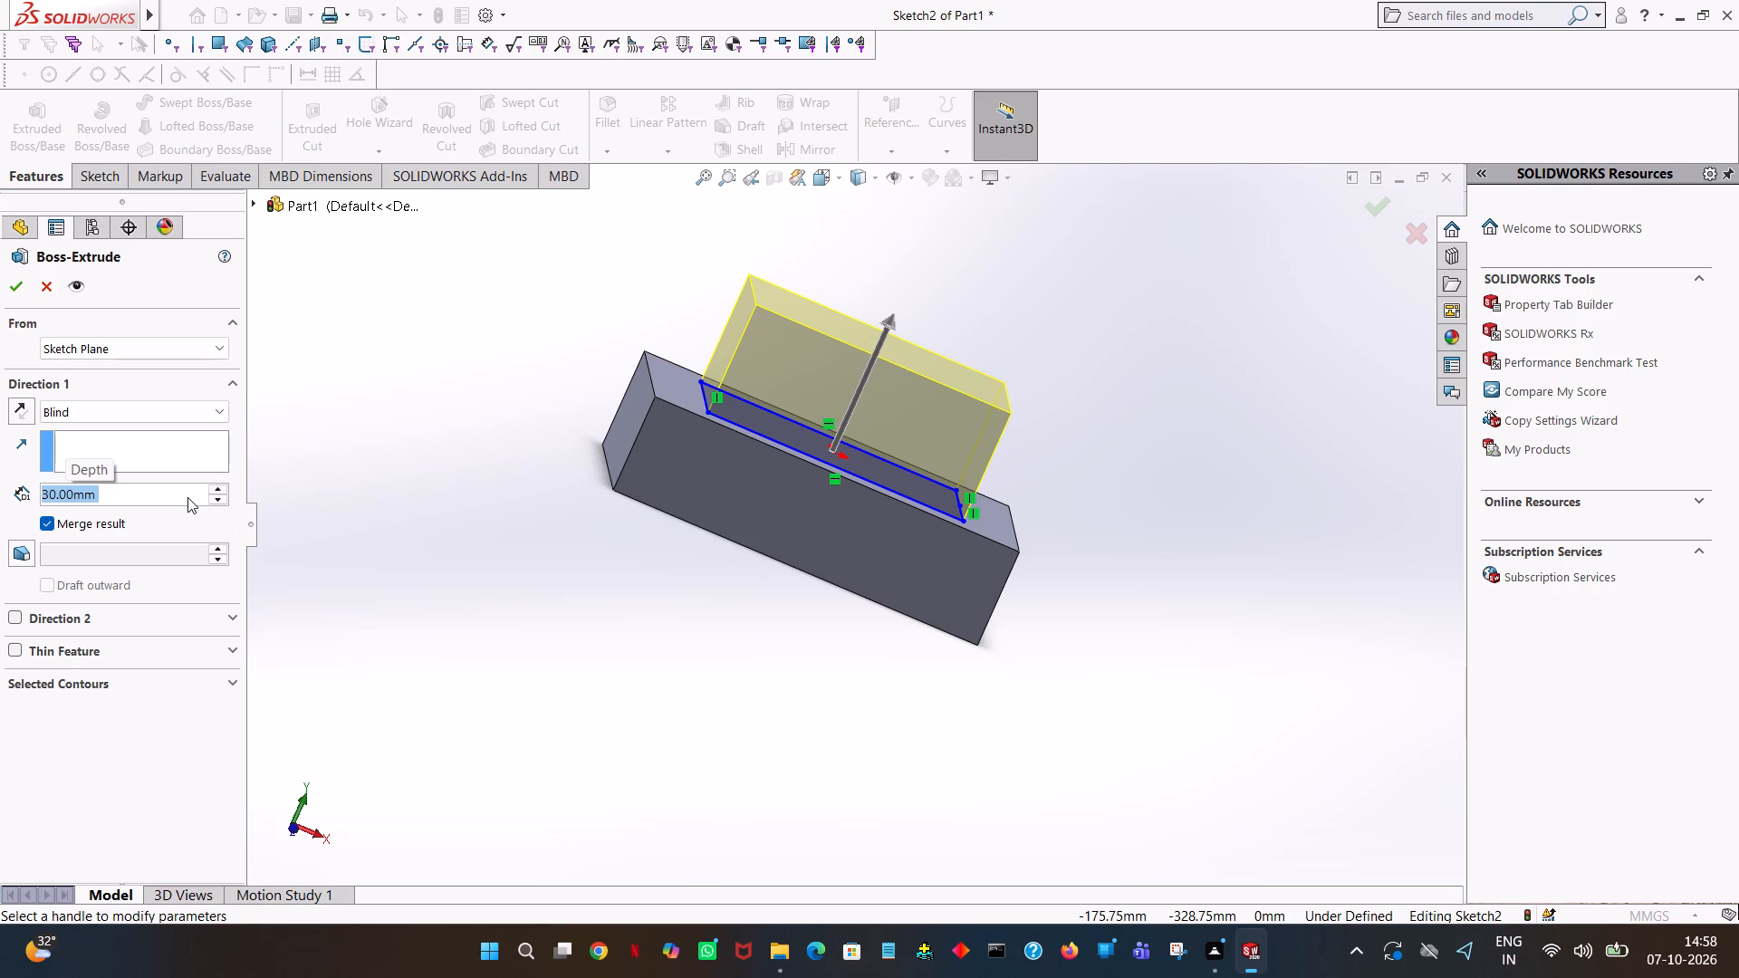
left_click(11, 287)
left_click(429, 612)
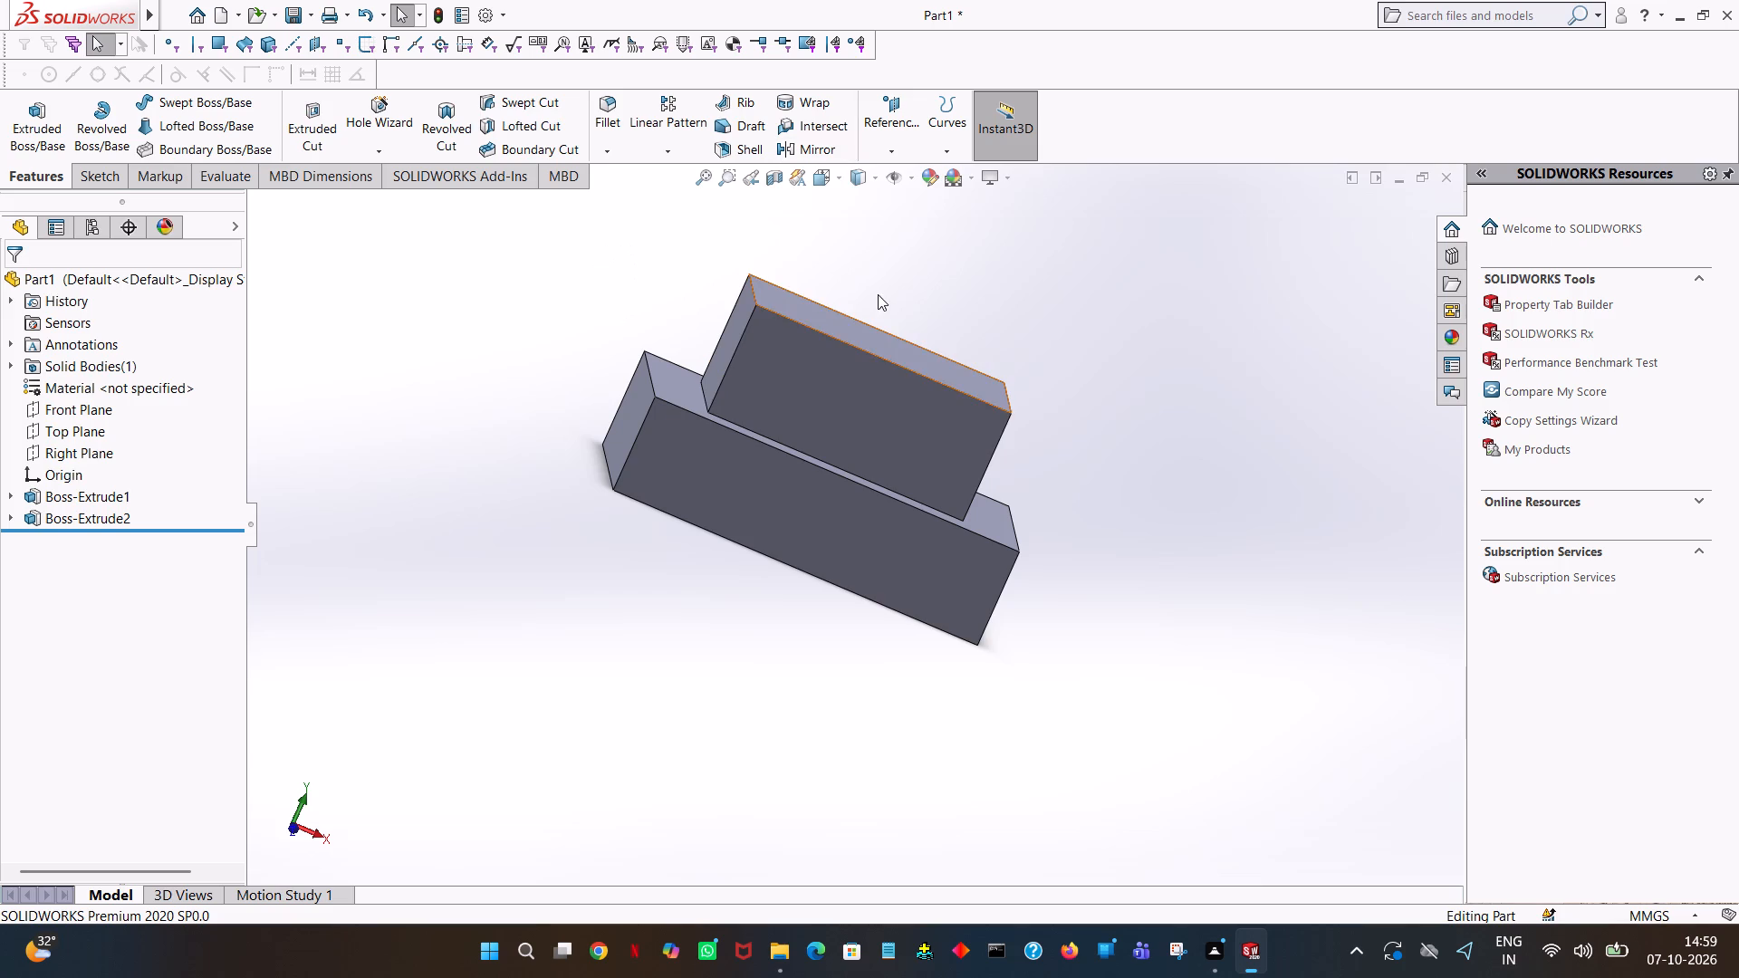
Start a cut sketch on the upper block's top face with a 10 mm vertical line upward from the right edge's midpoint.
middle_click_drag(615, 360, 611, 599)
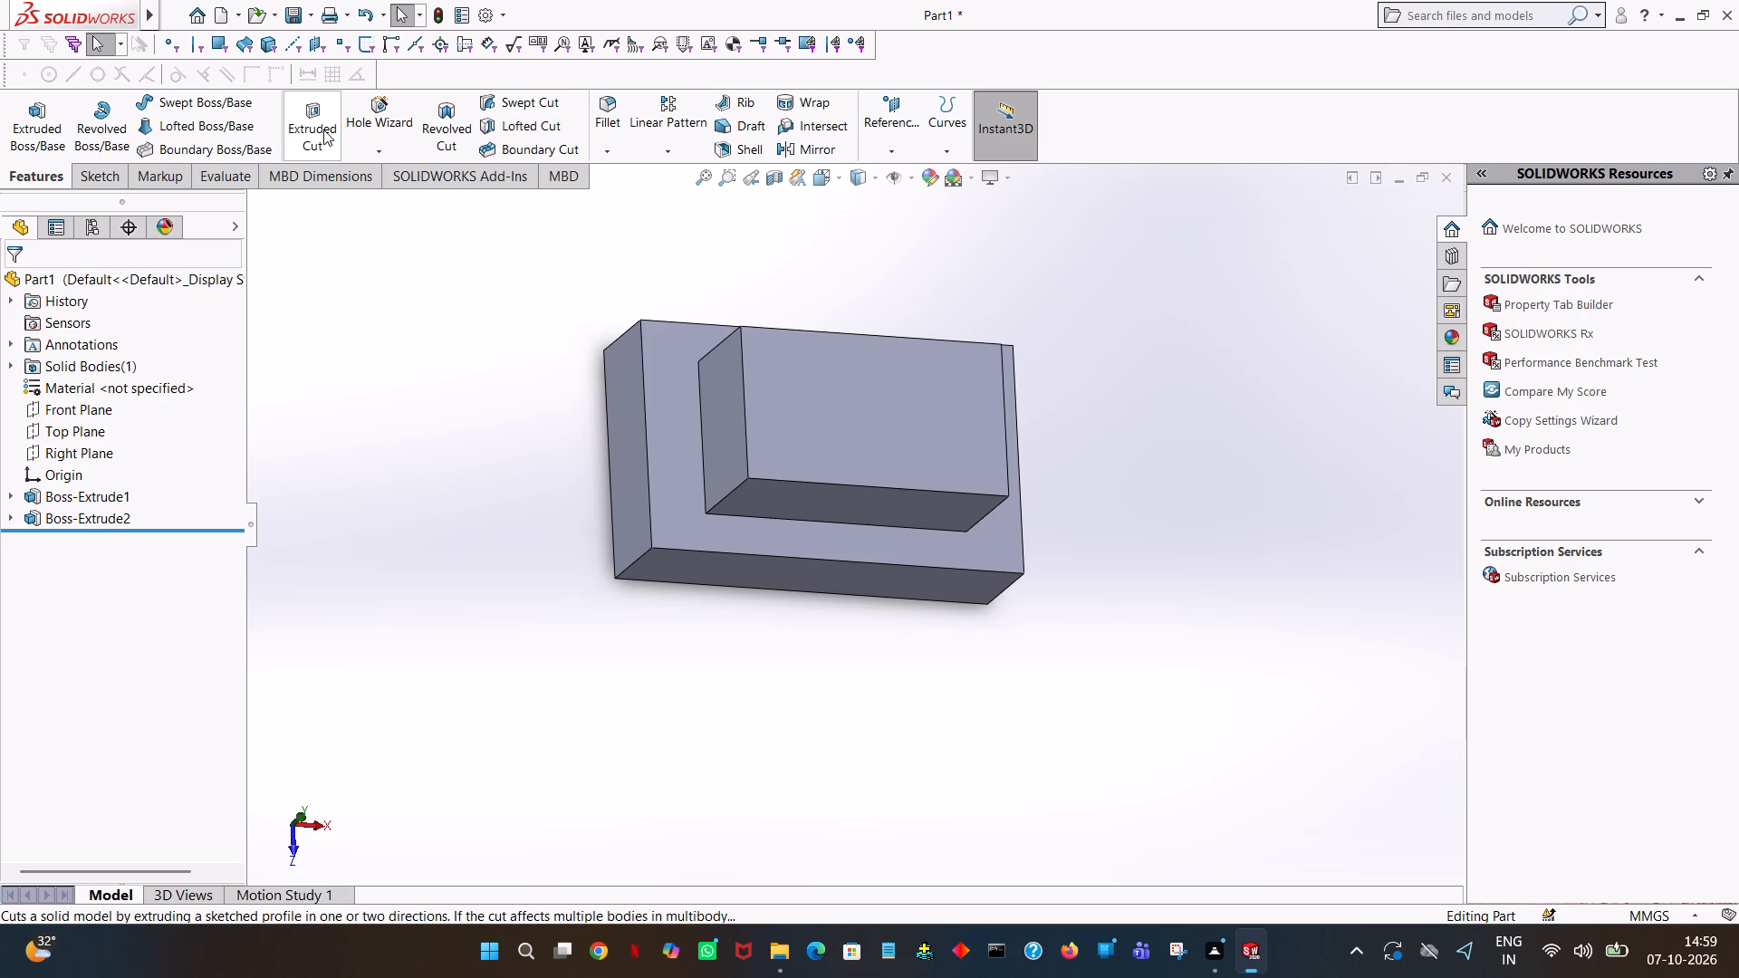
left_click(323, 129)
left_click(884, 396)
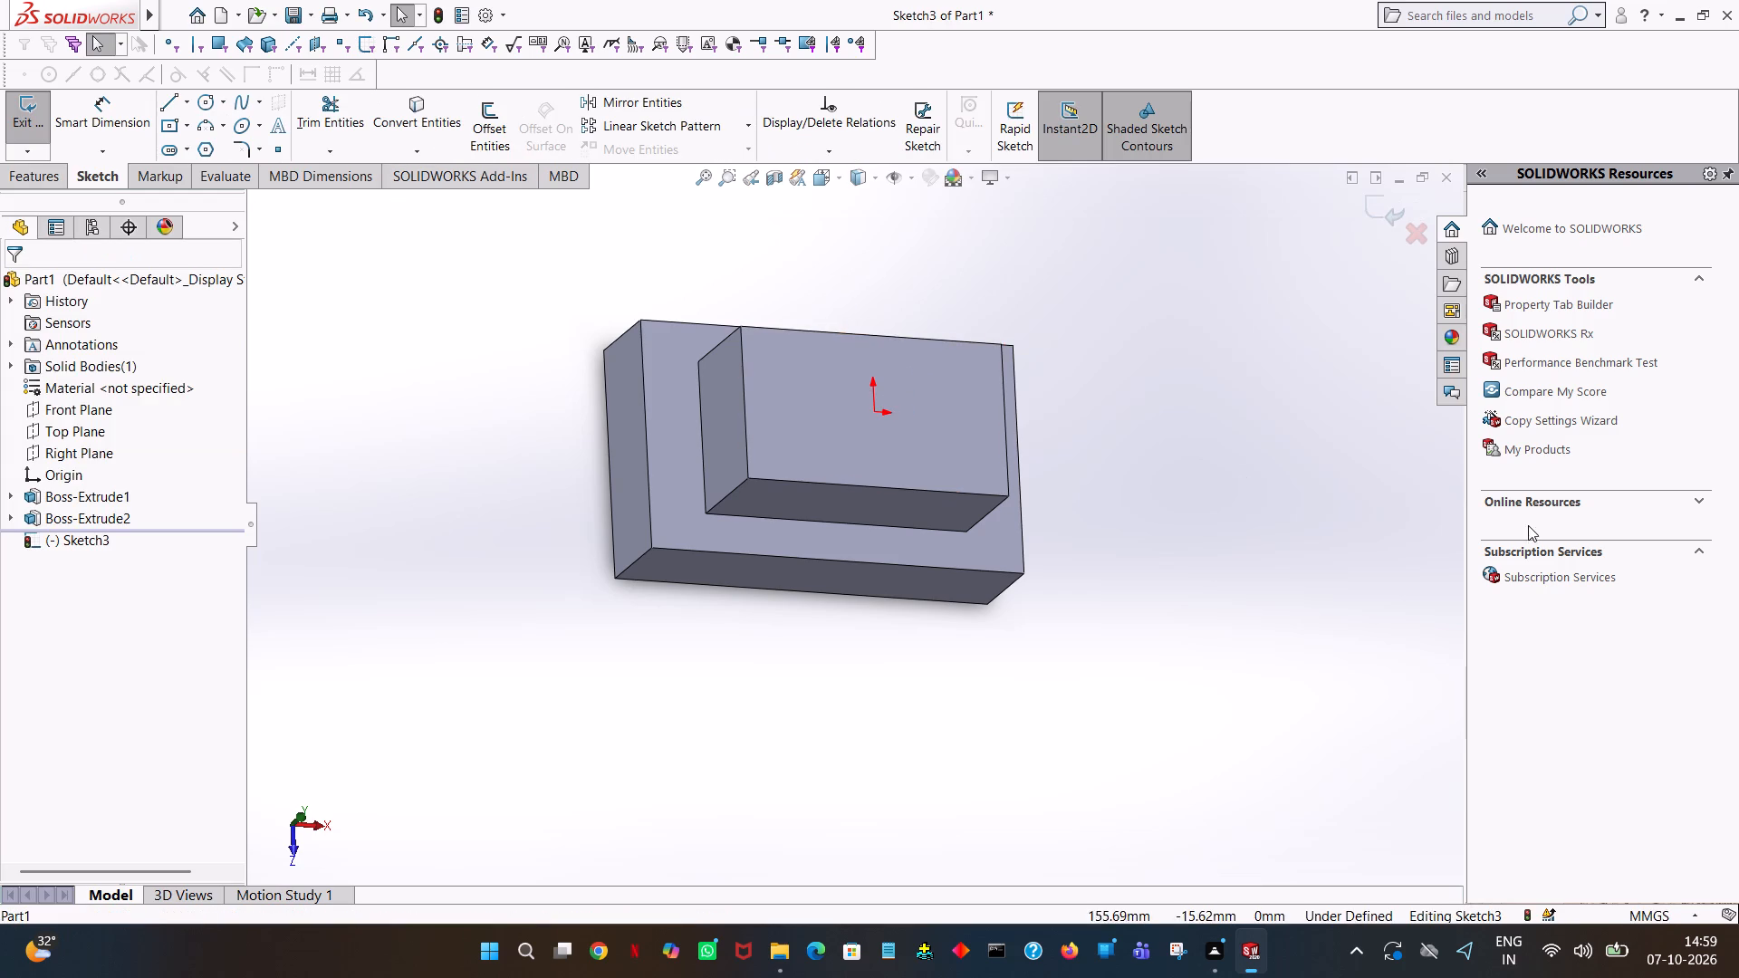
key("space")
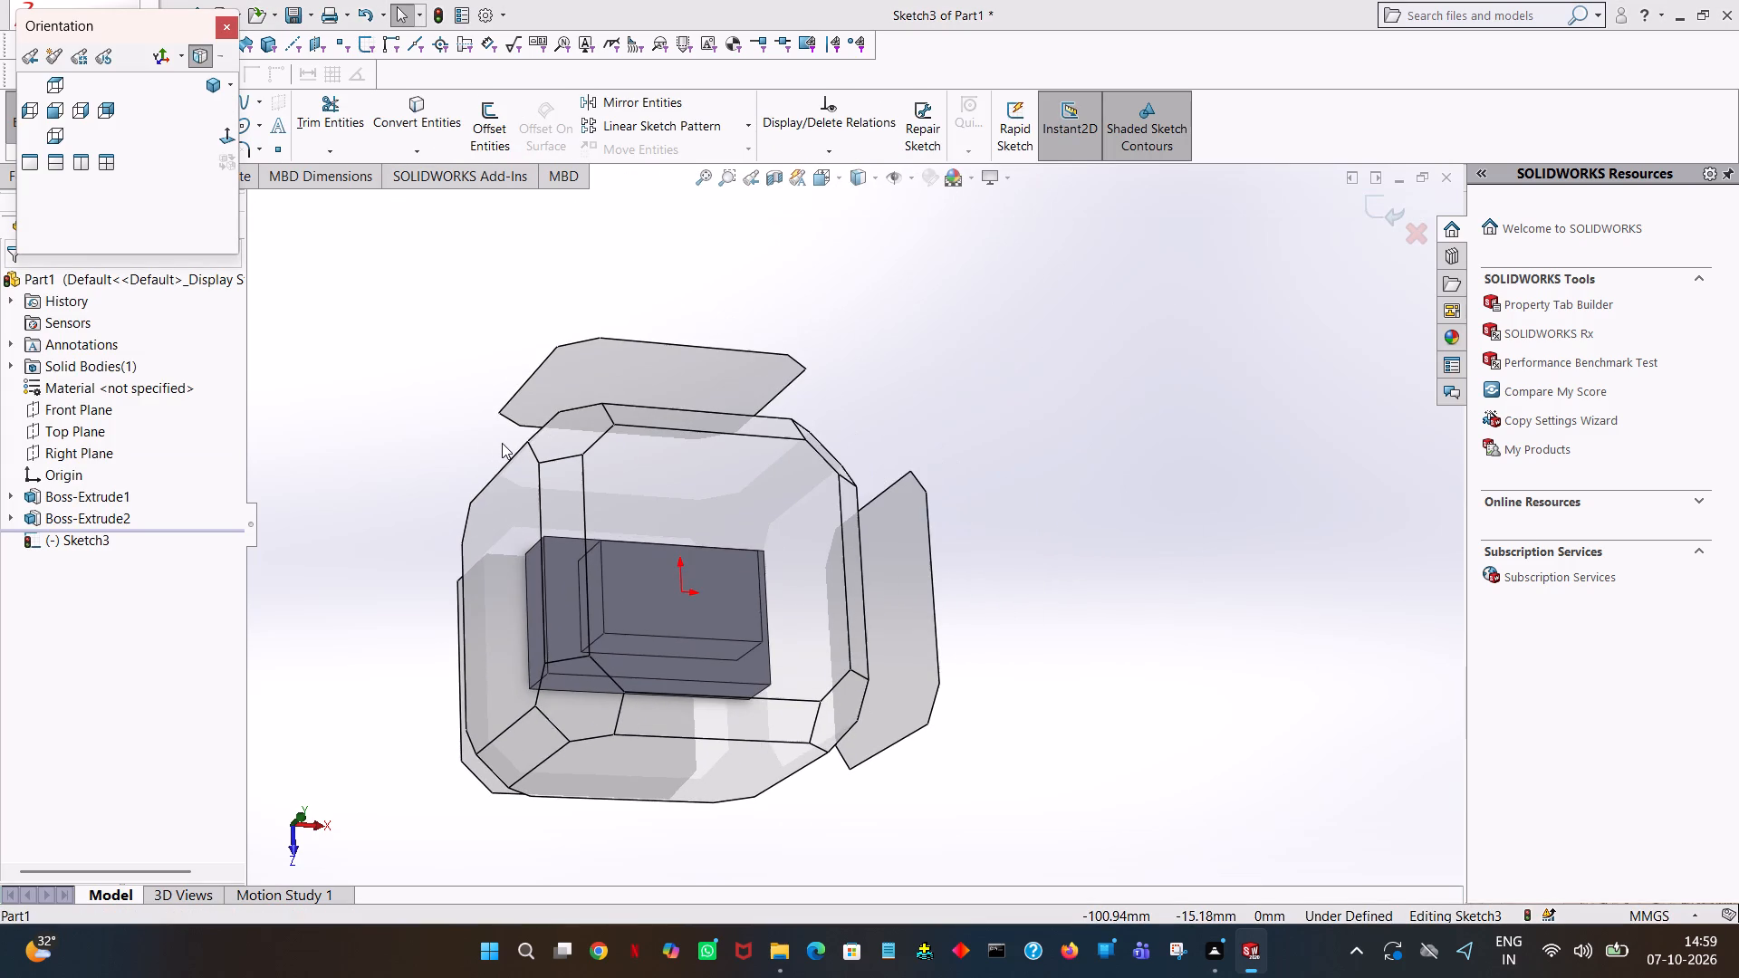
left_click(231, 133)
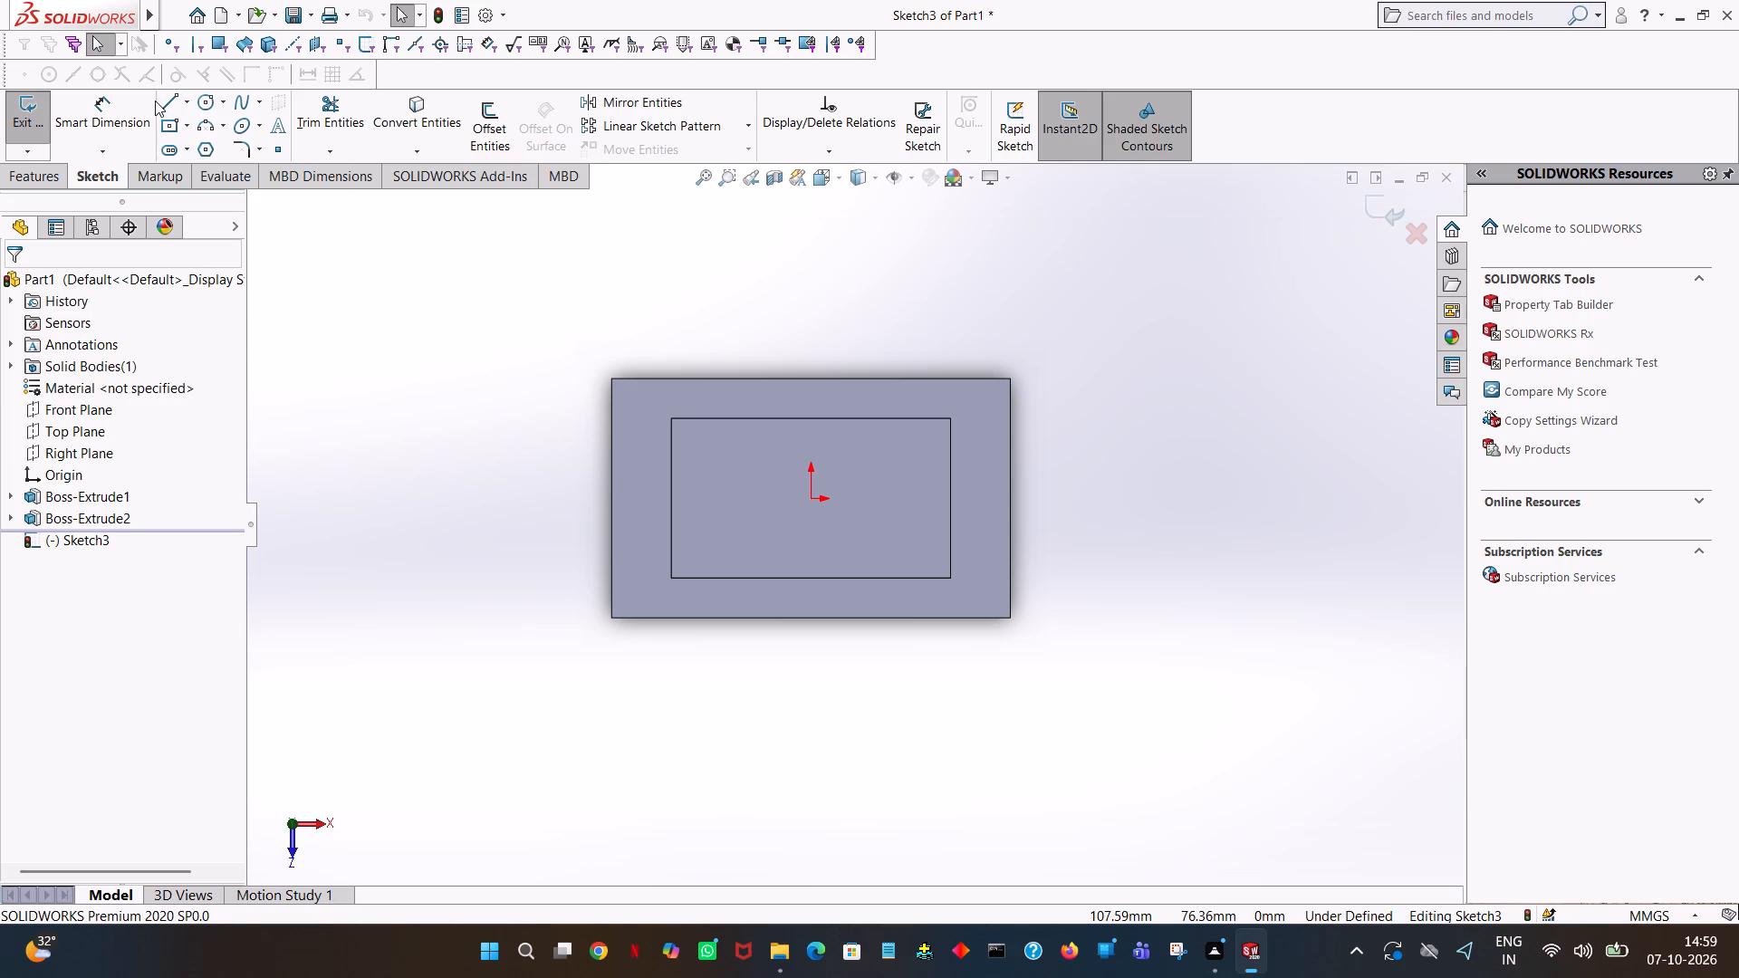
left_click(158, 101)
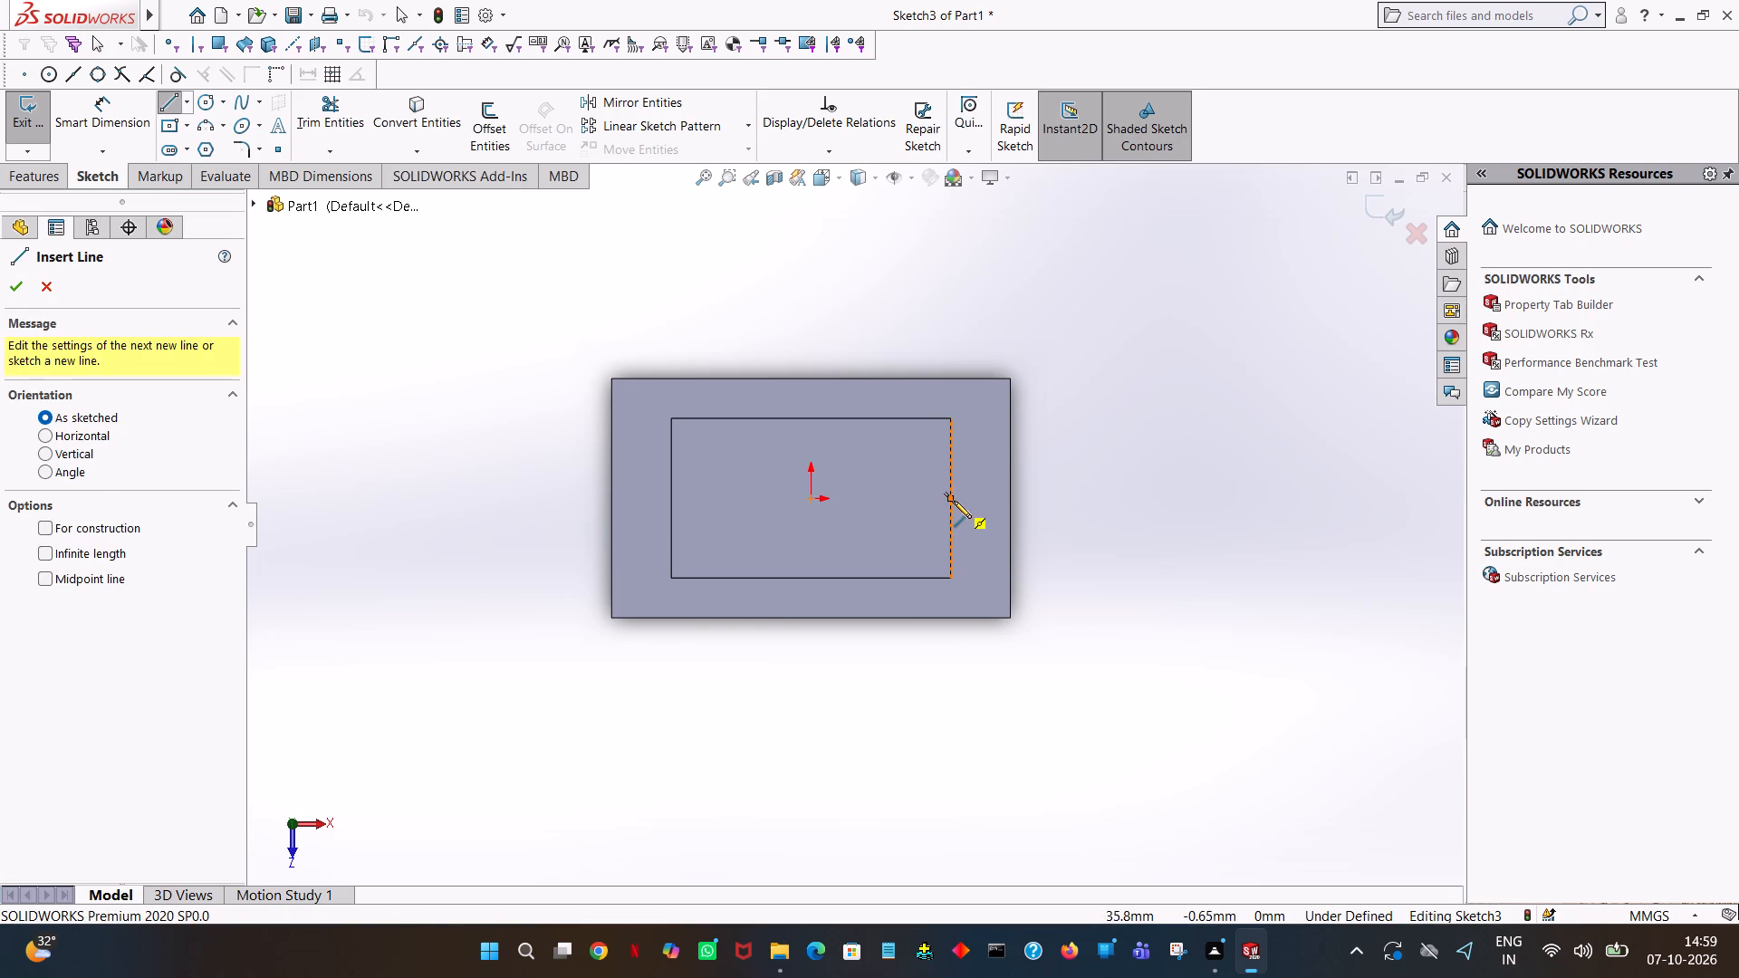
left_click(952, 502)
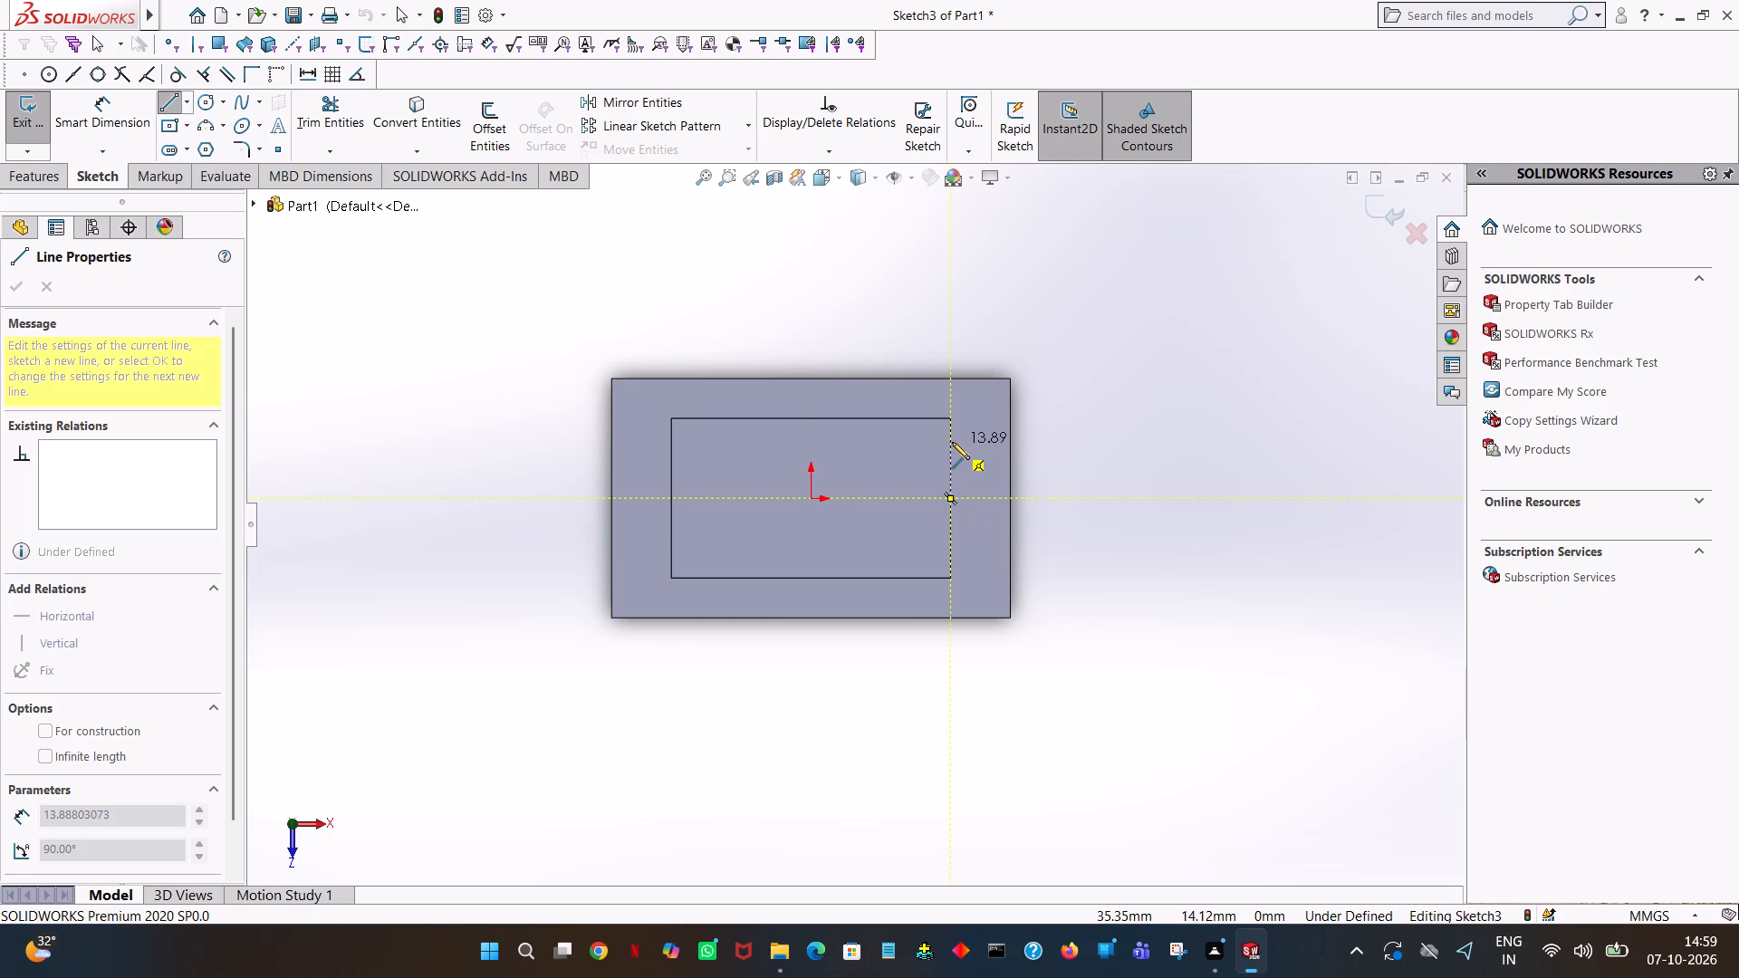
left_click(951, 440)
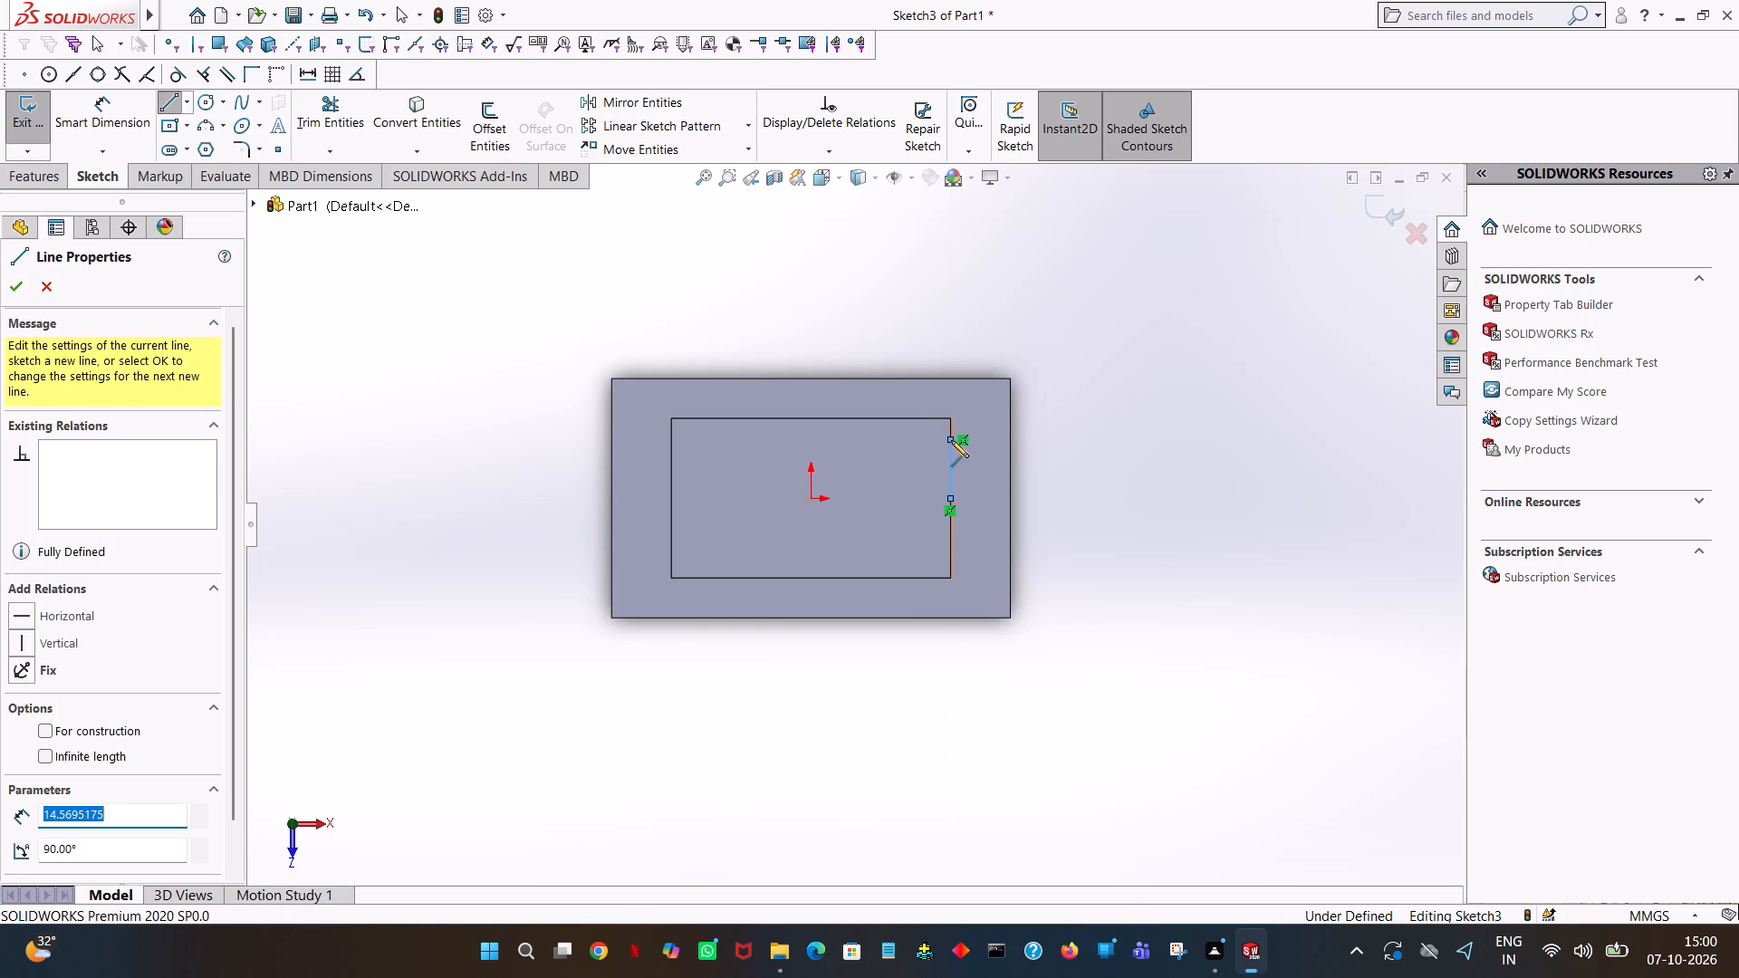
type("10")
key("Return")
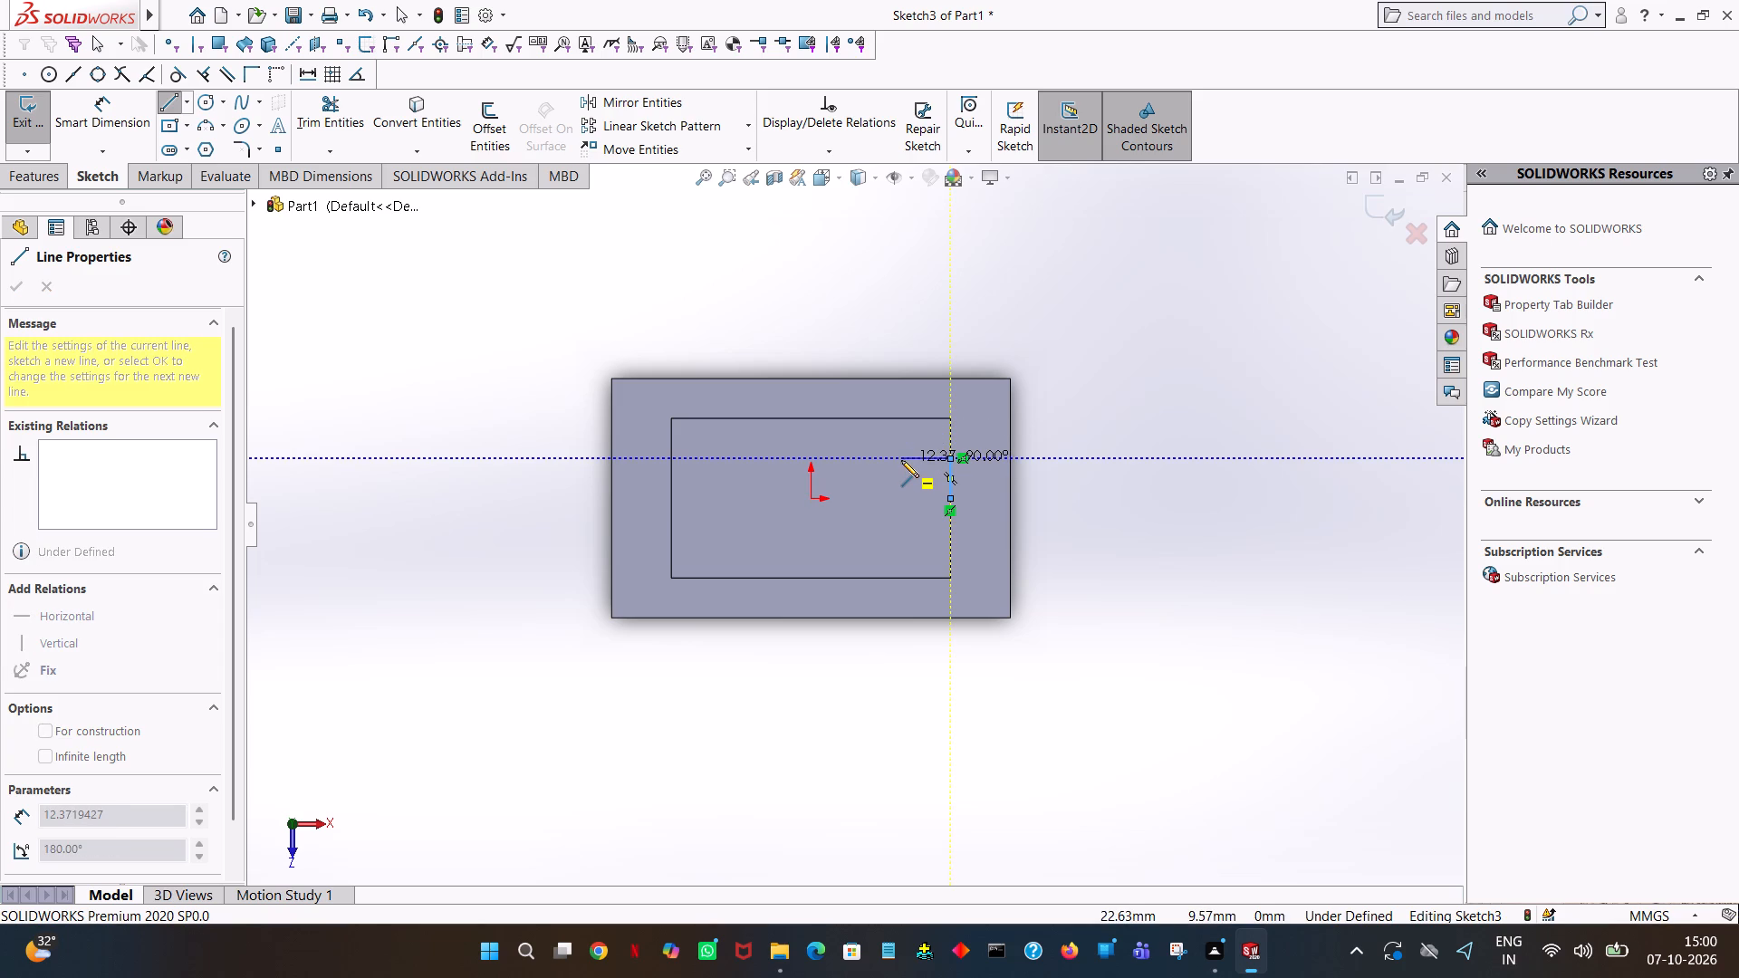
Outline the right-side notch with a 15 mm line inward, a 20 mm line downward and a 15 mm line back to the edge.
left_click(901, 460)
type("15")
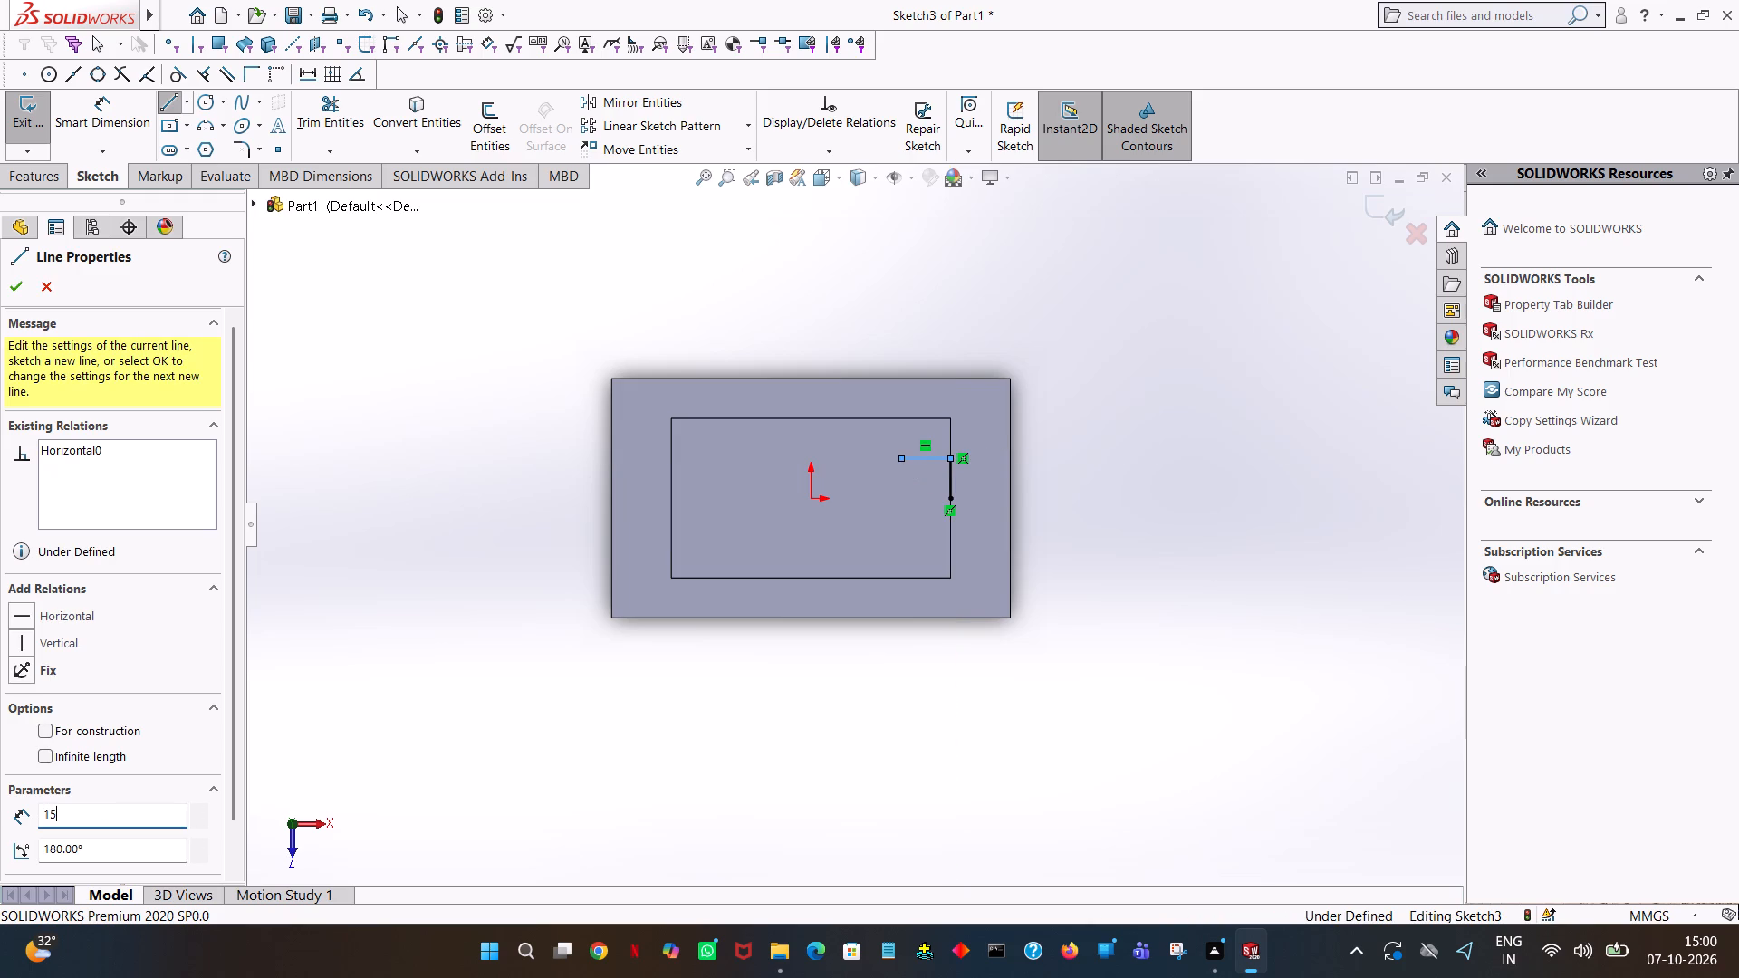
key("Return")
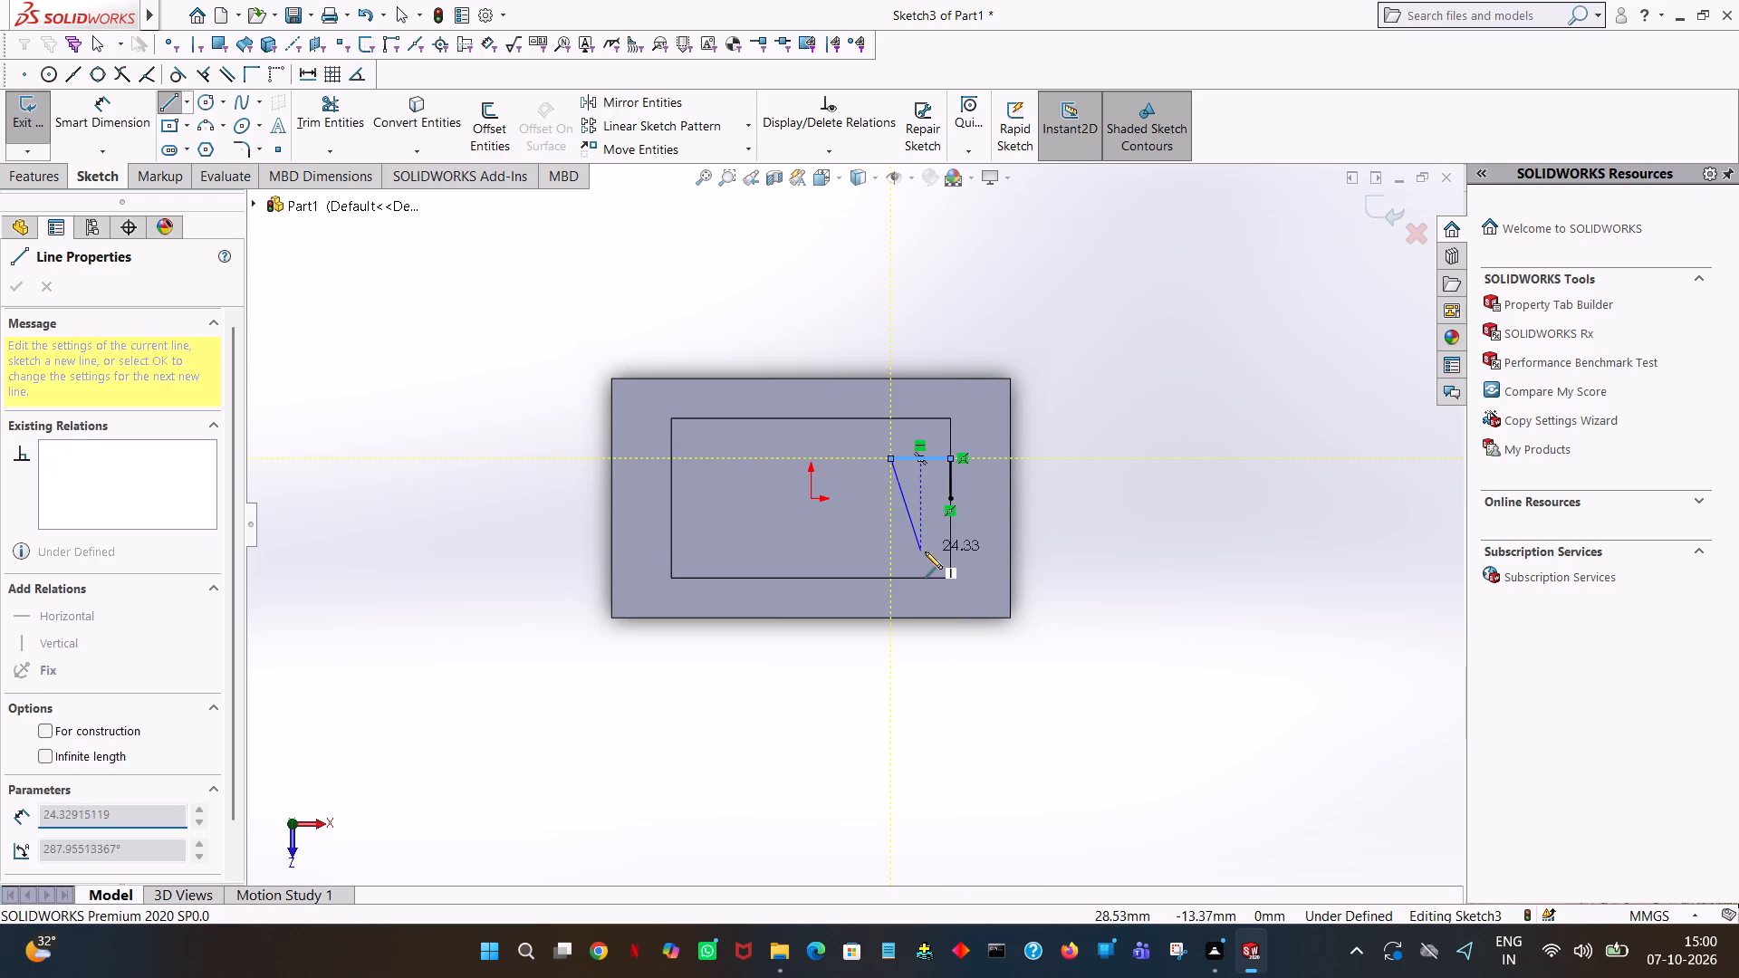
left_click(891, 551)
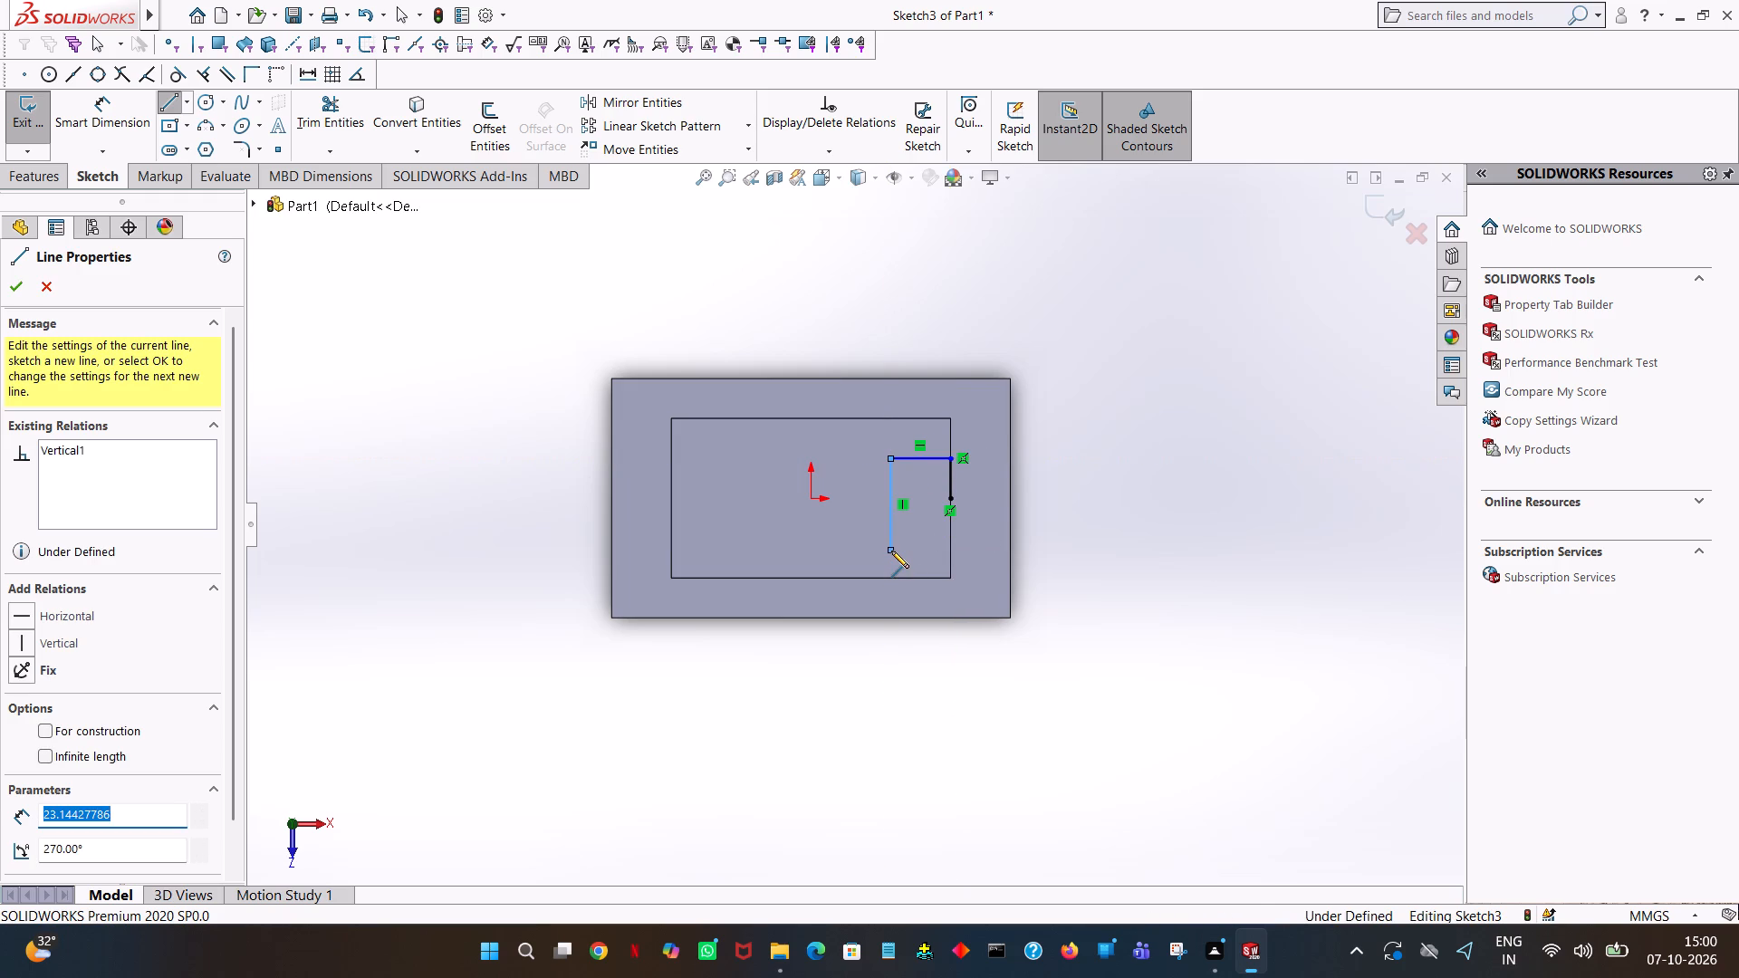
type("20")
key("Return")
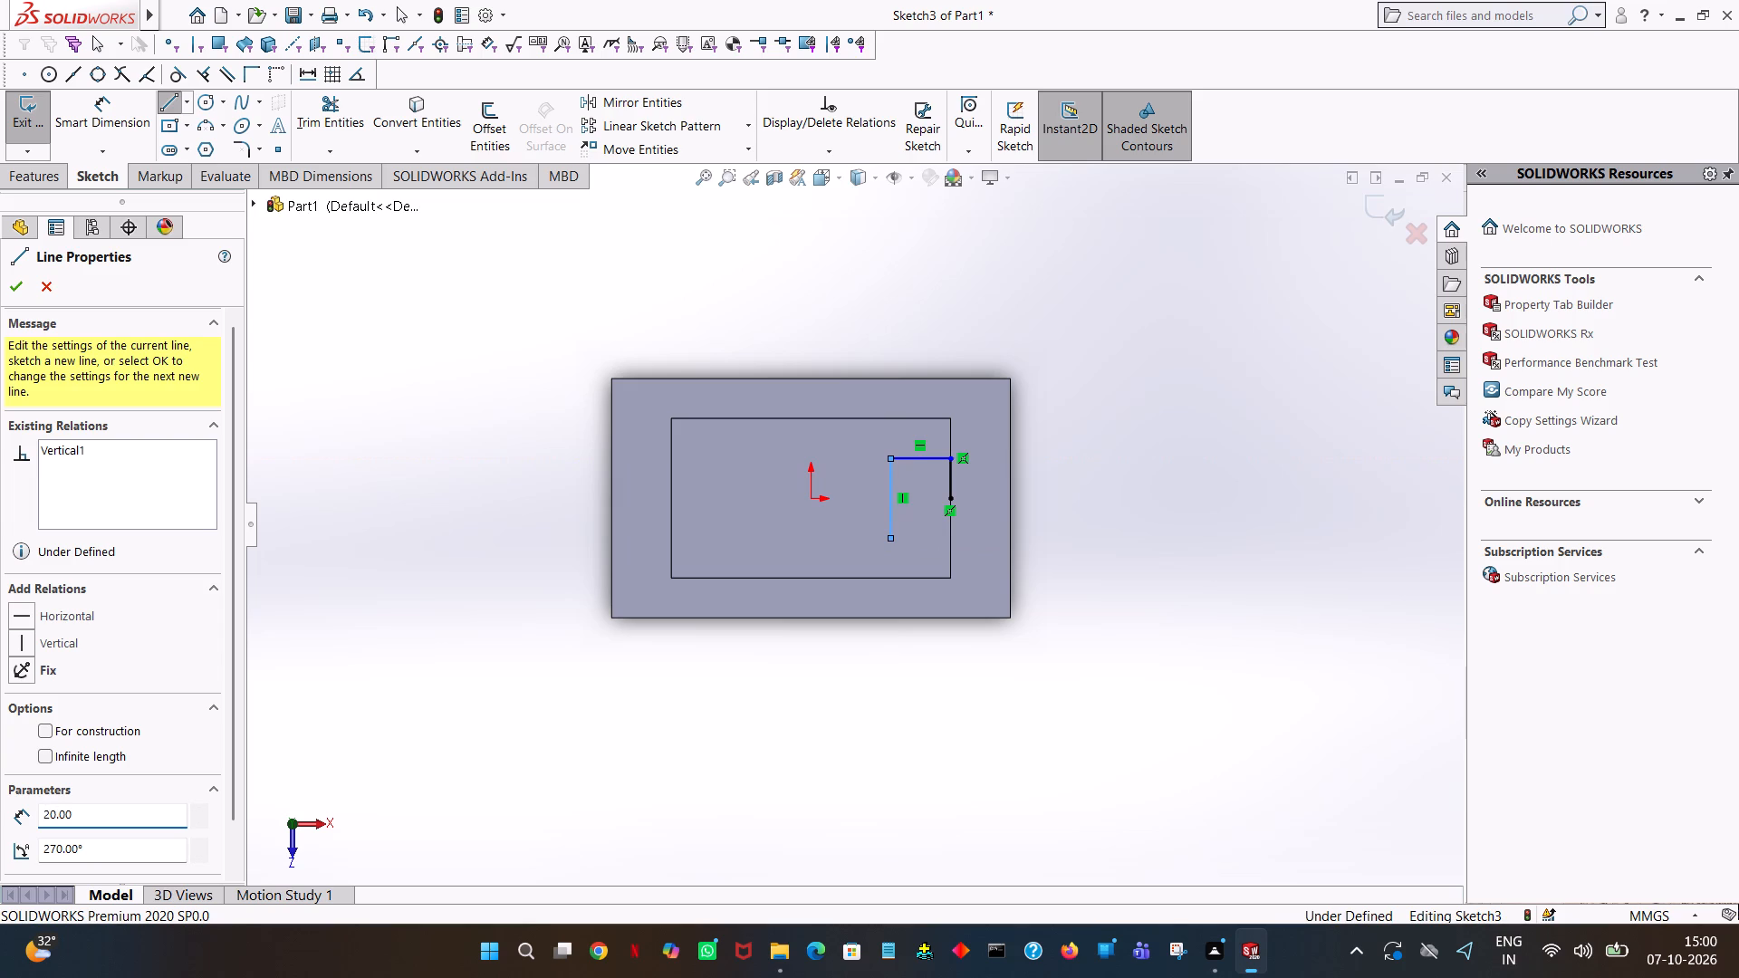
left_click(950, 538)
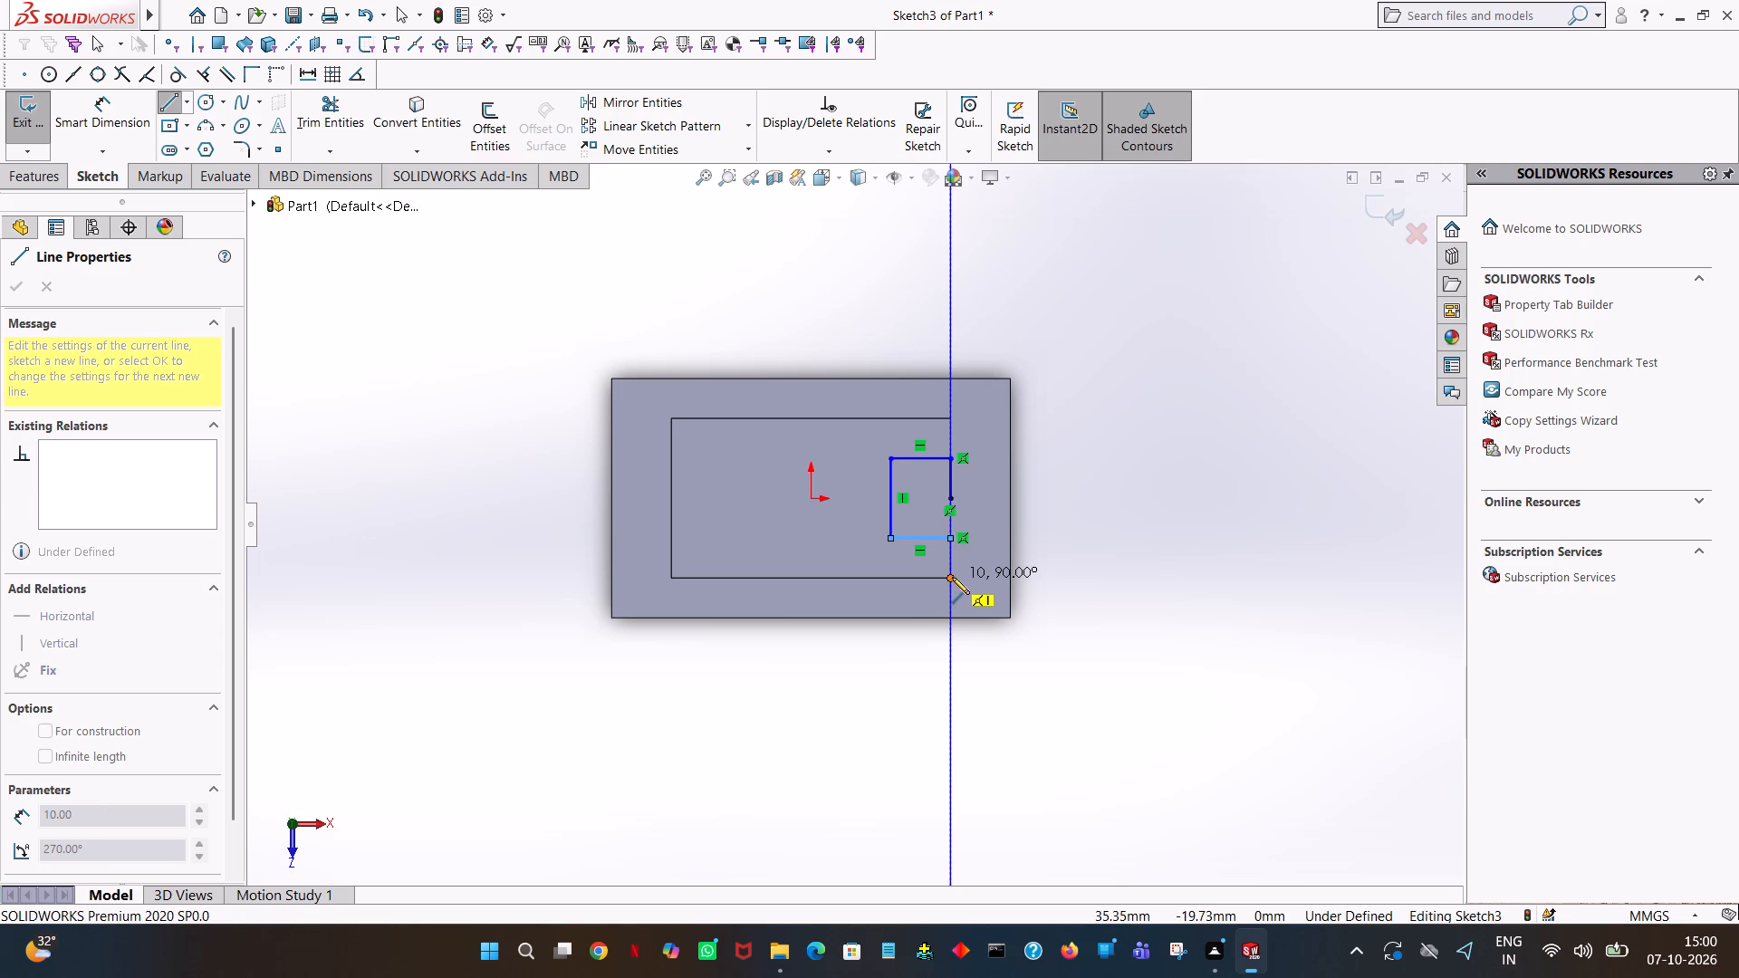
Continue through the lower-right corner and 22 mm along the lower edge, then outline a notch 26 mm wide and 5 mm deep.
left_click(952, 577)
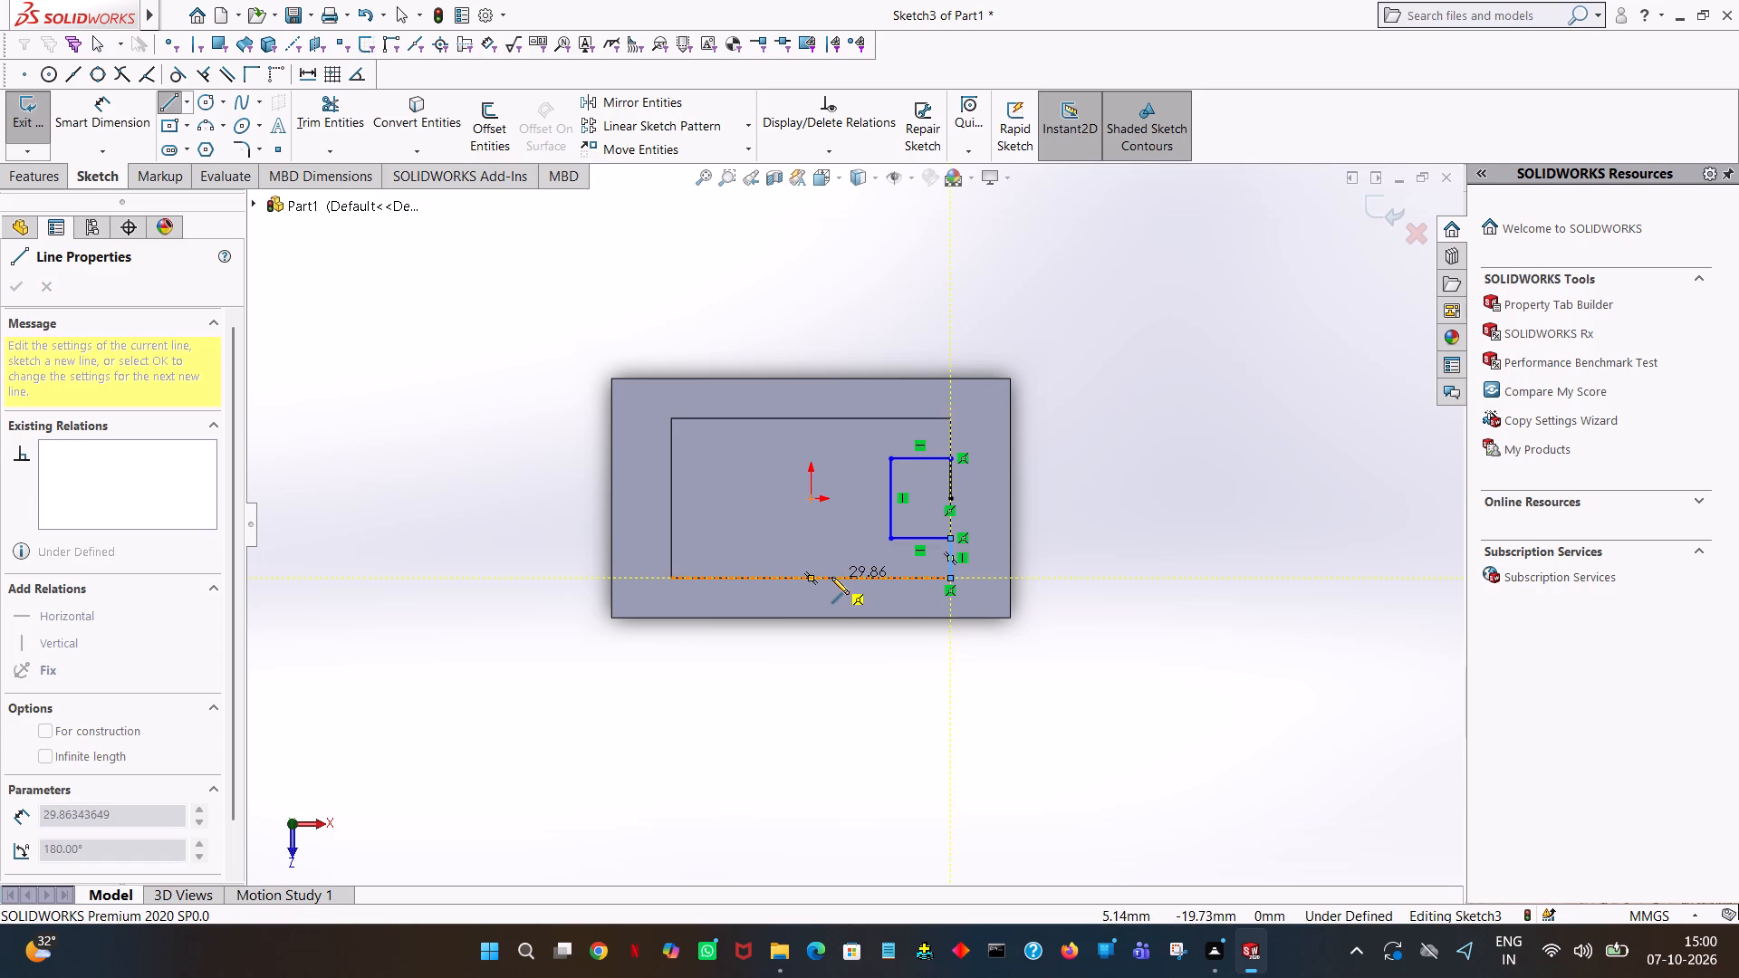
left_click(831, 577)
type("22")
key("Return")
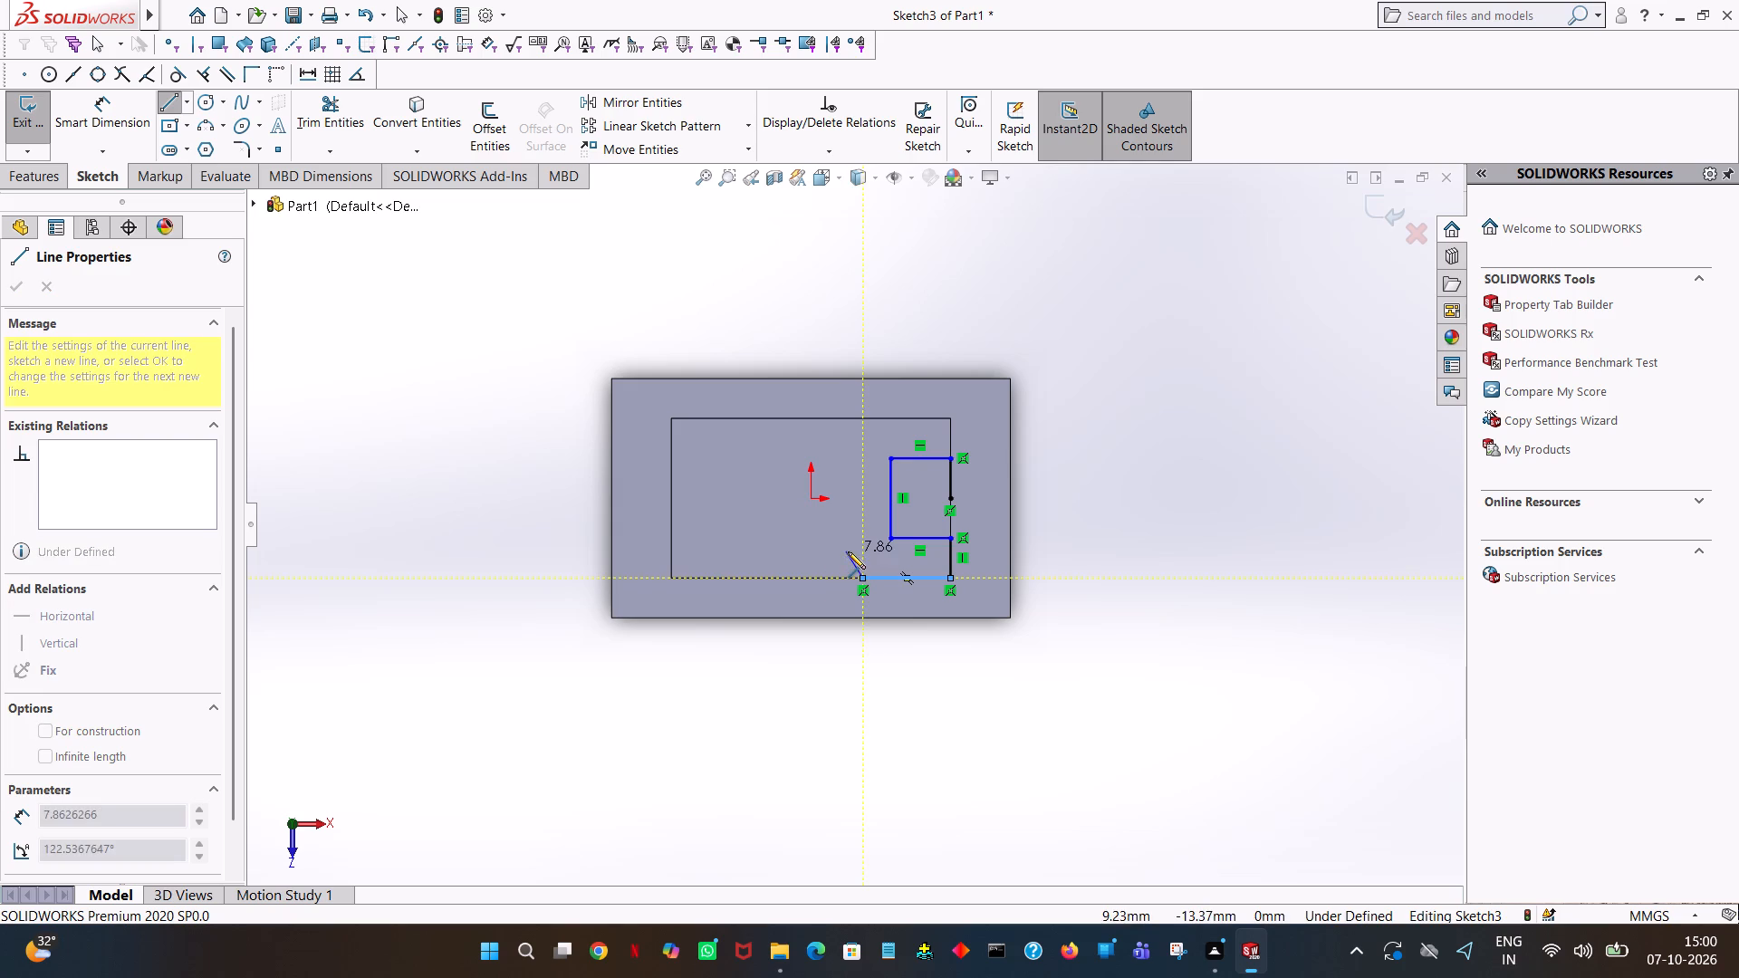
left_click(862, 551)
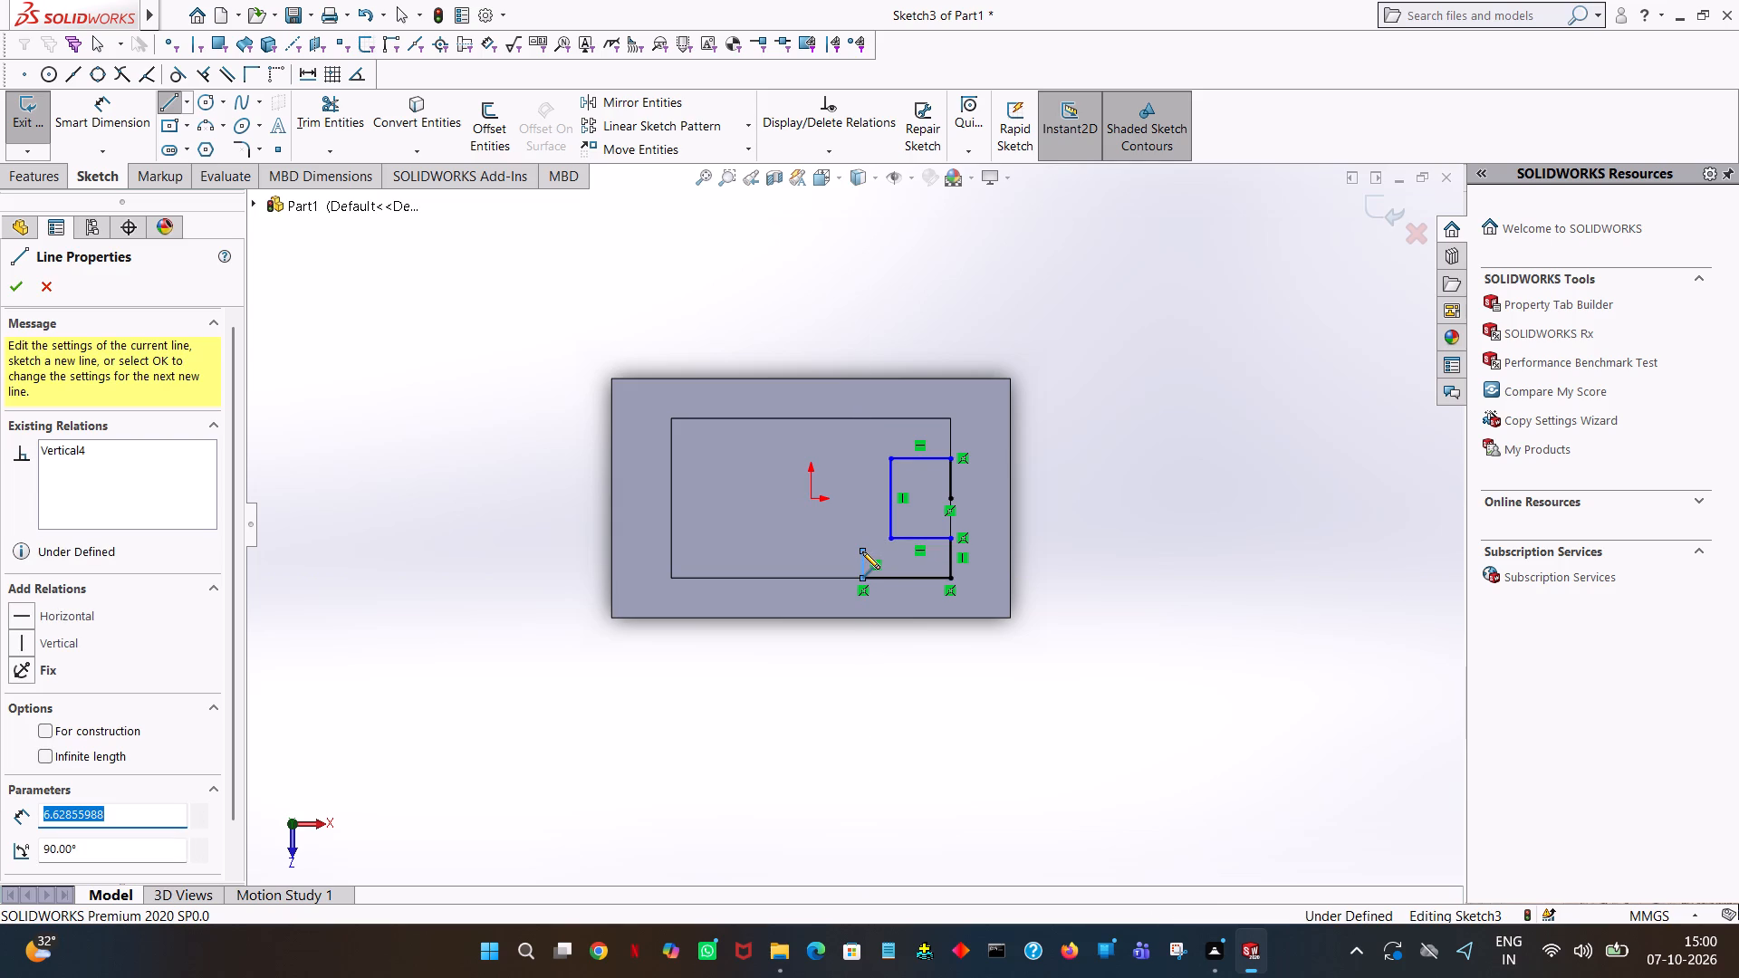
key("5")
key("Return")
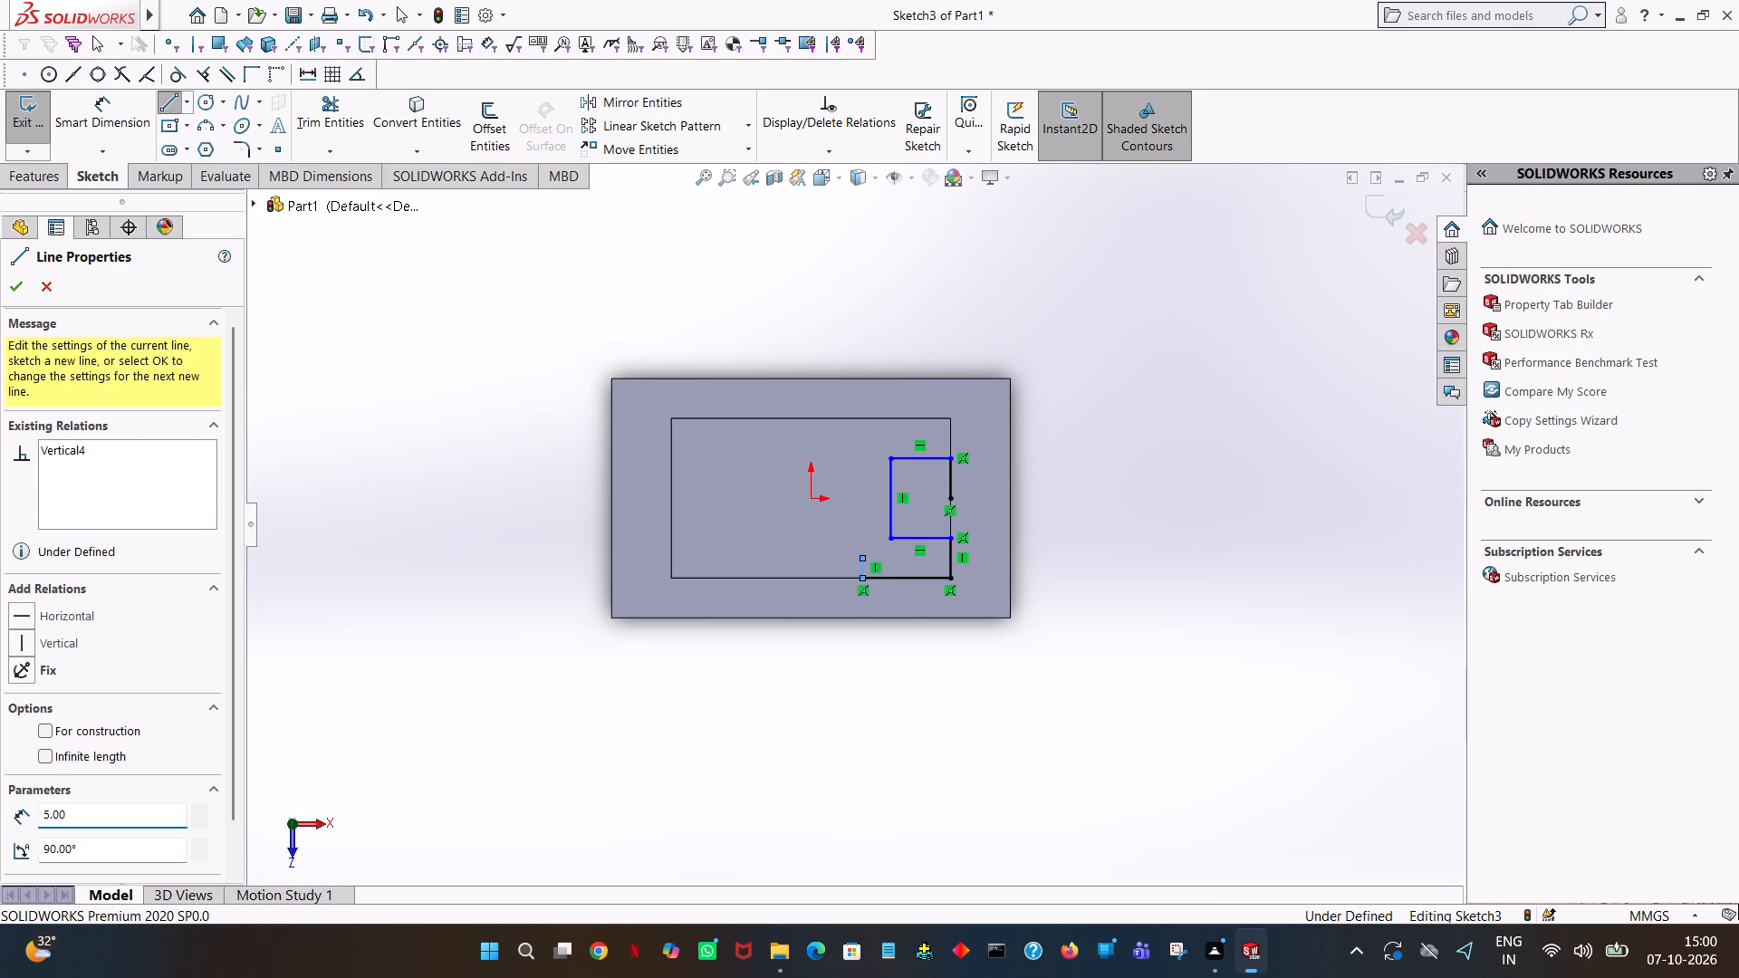
left_click(754, 560)
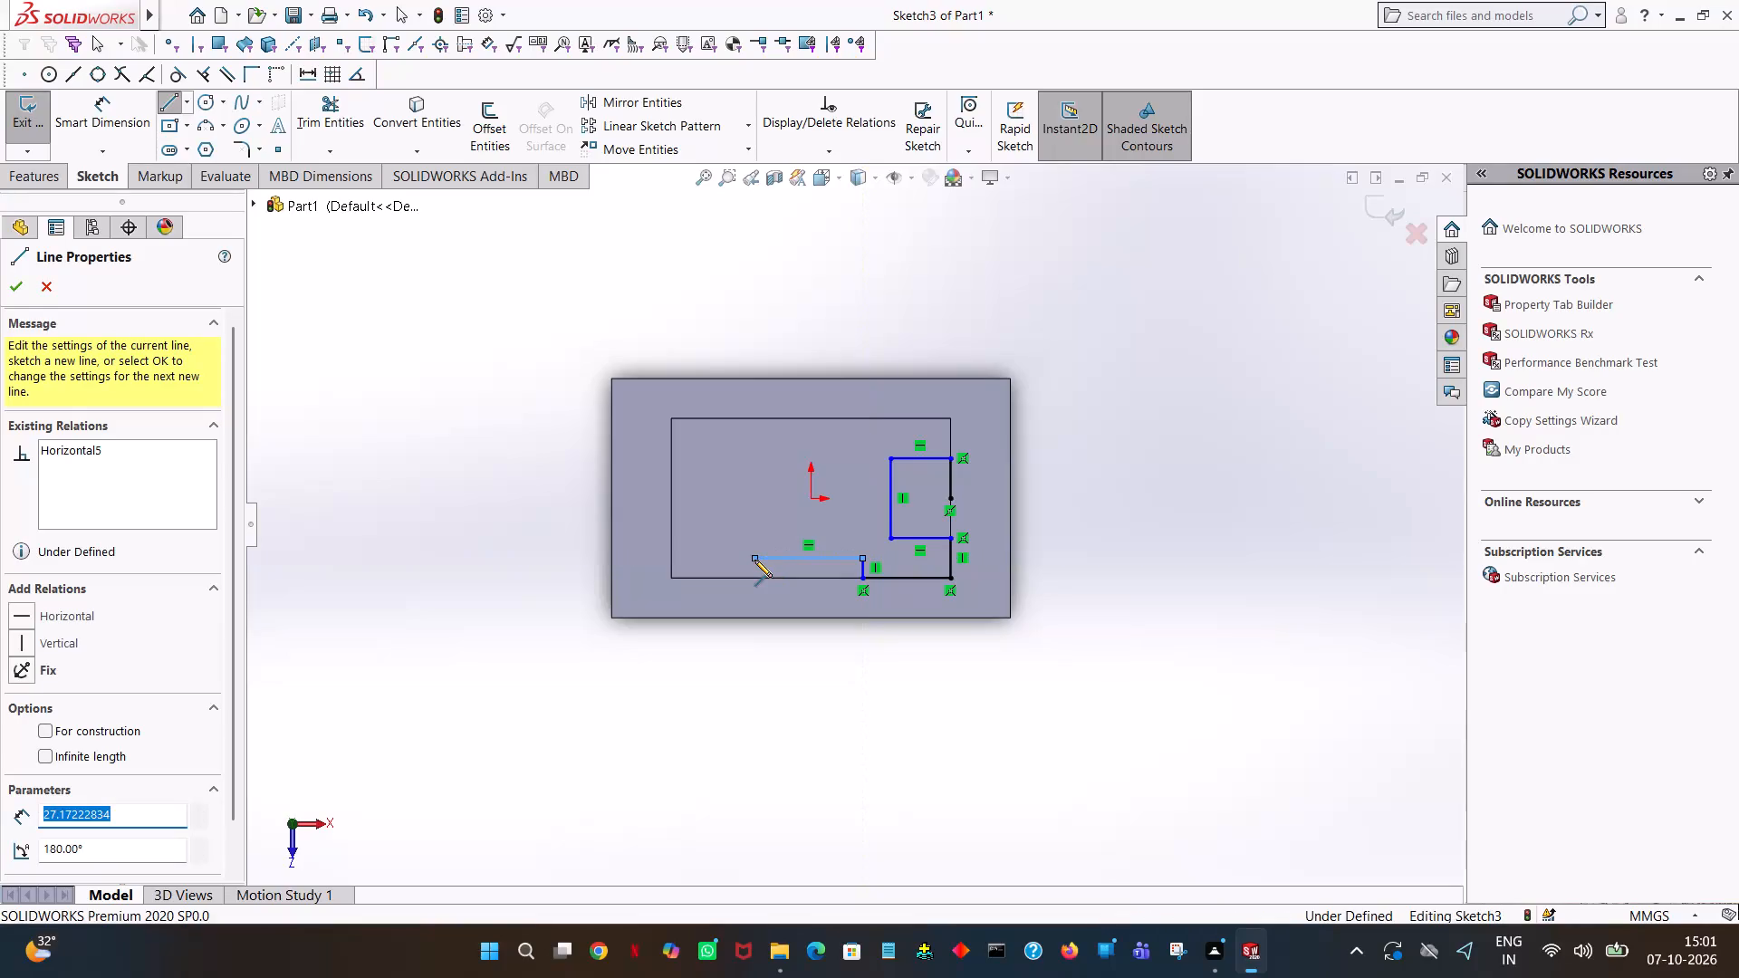
type("26")
key("Return")
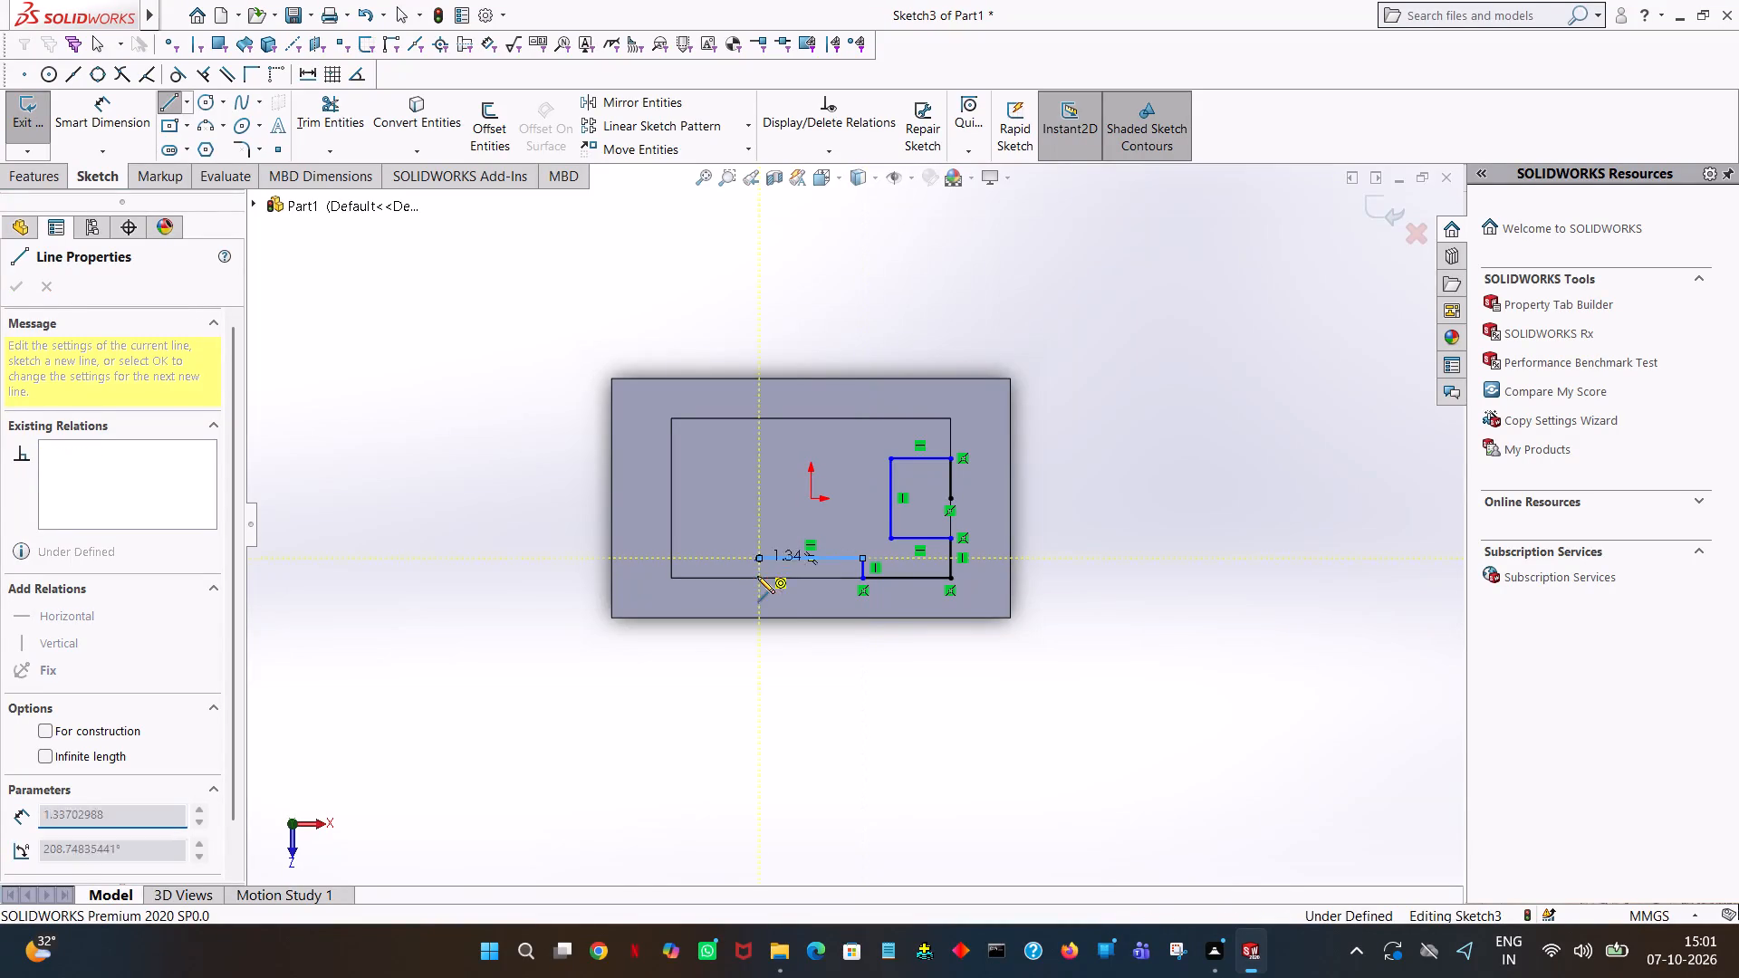
left_click(755, 579)
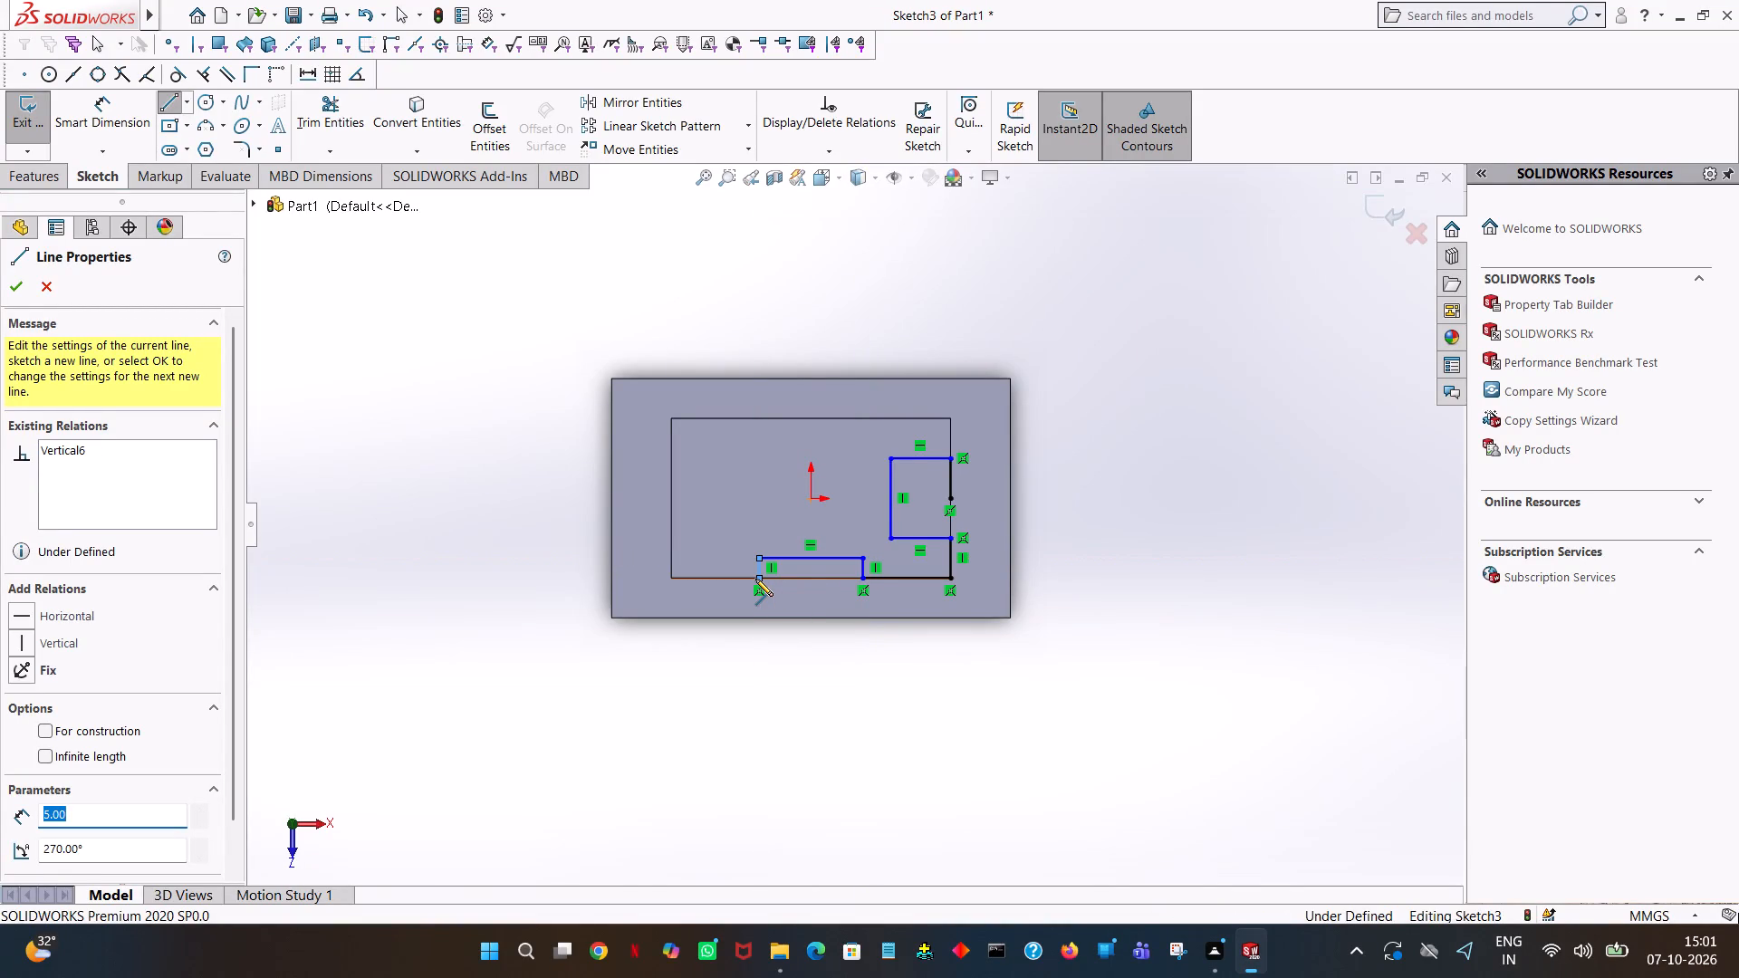
Continue through the lower-left corner and 10 mm up the left edge, then outline a notch 15 mm deep and 20 mm high.
left_click(668, 576)
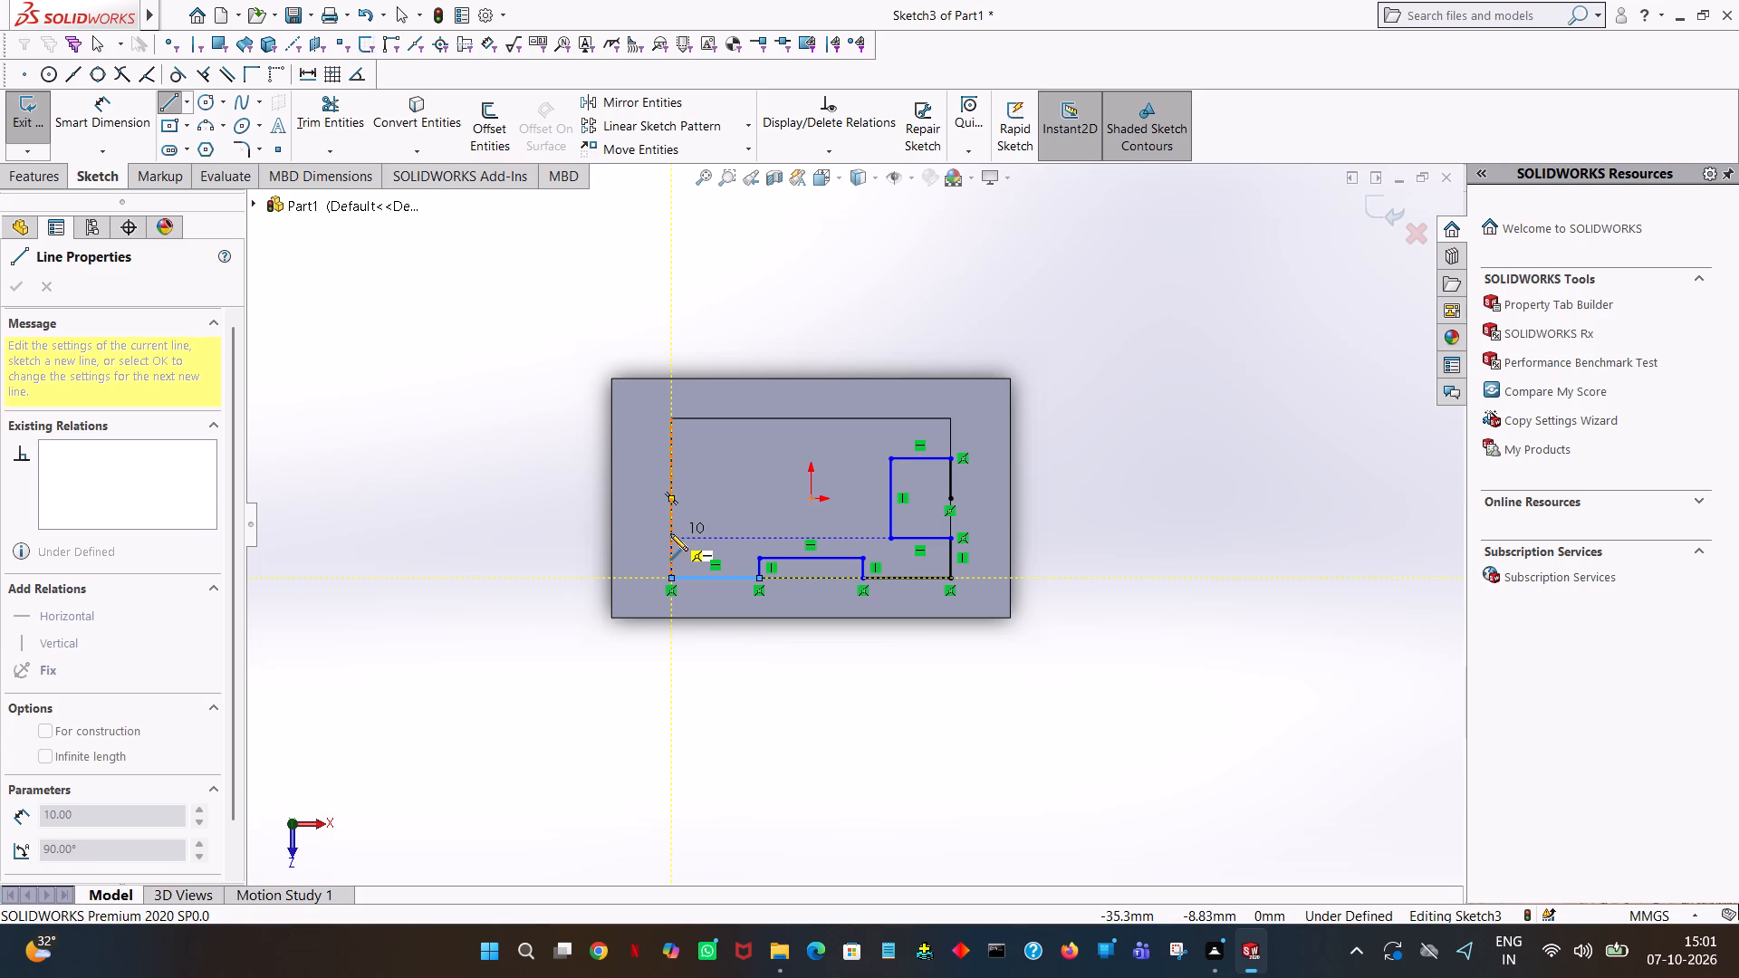
left_click(670, 533)
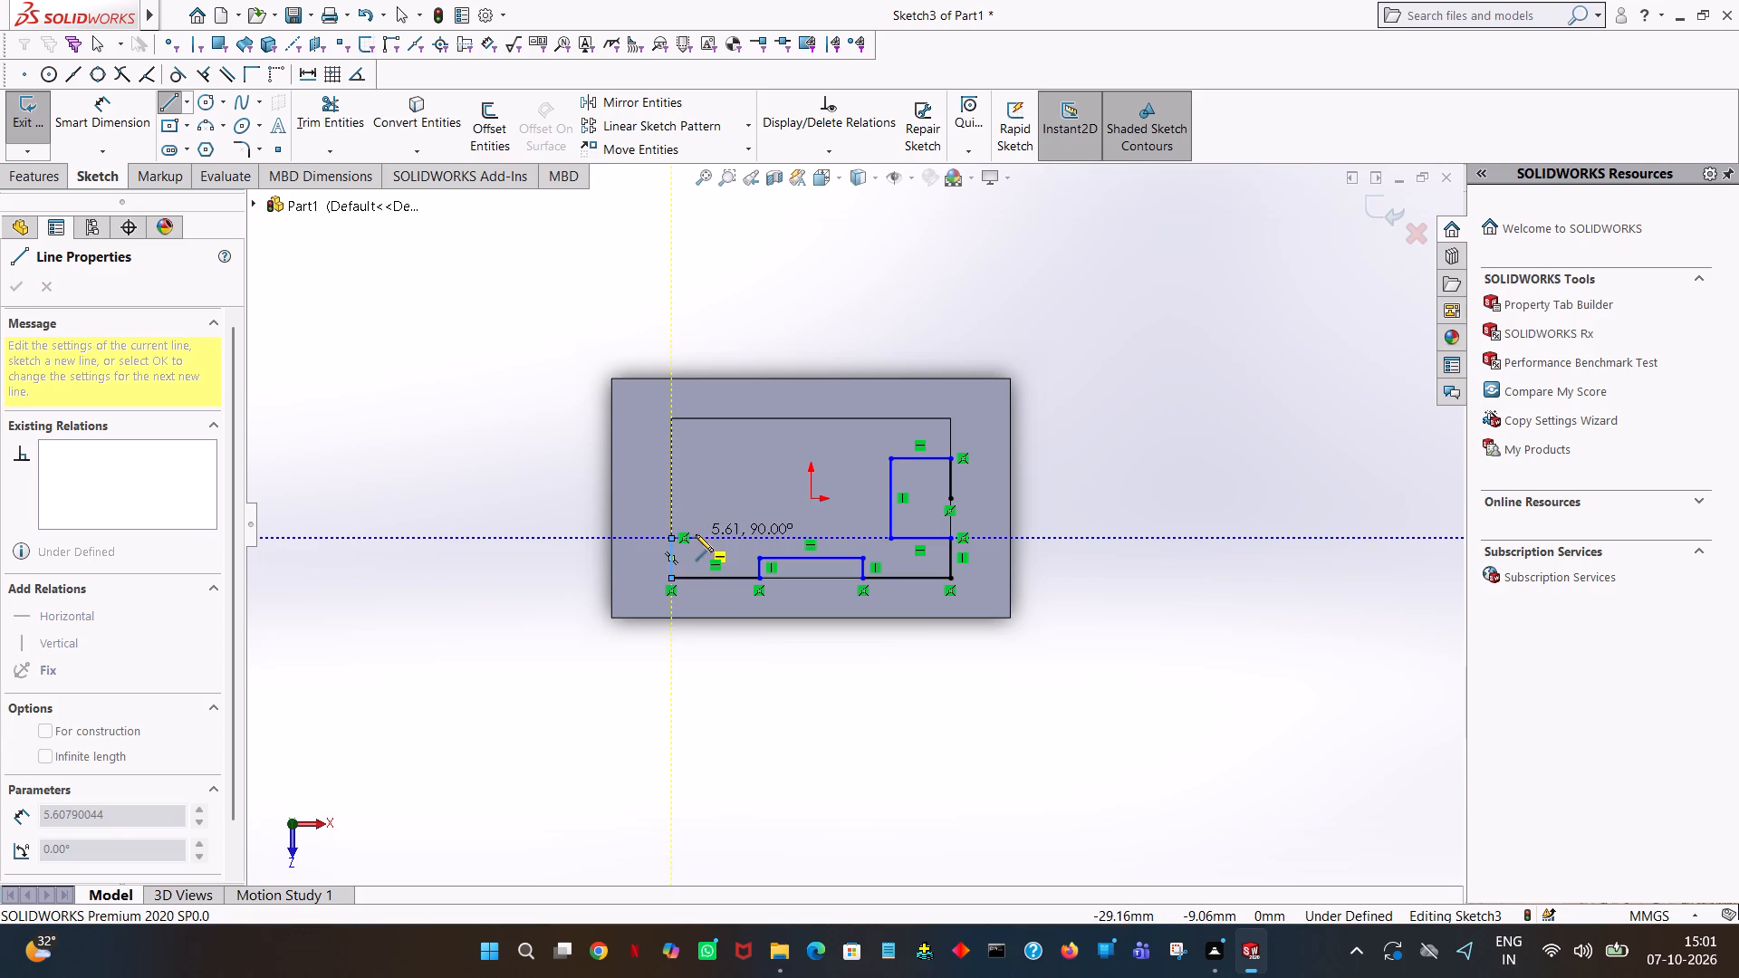
left_click(746, 536)
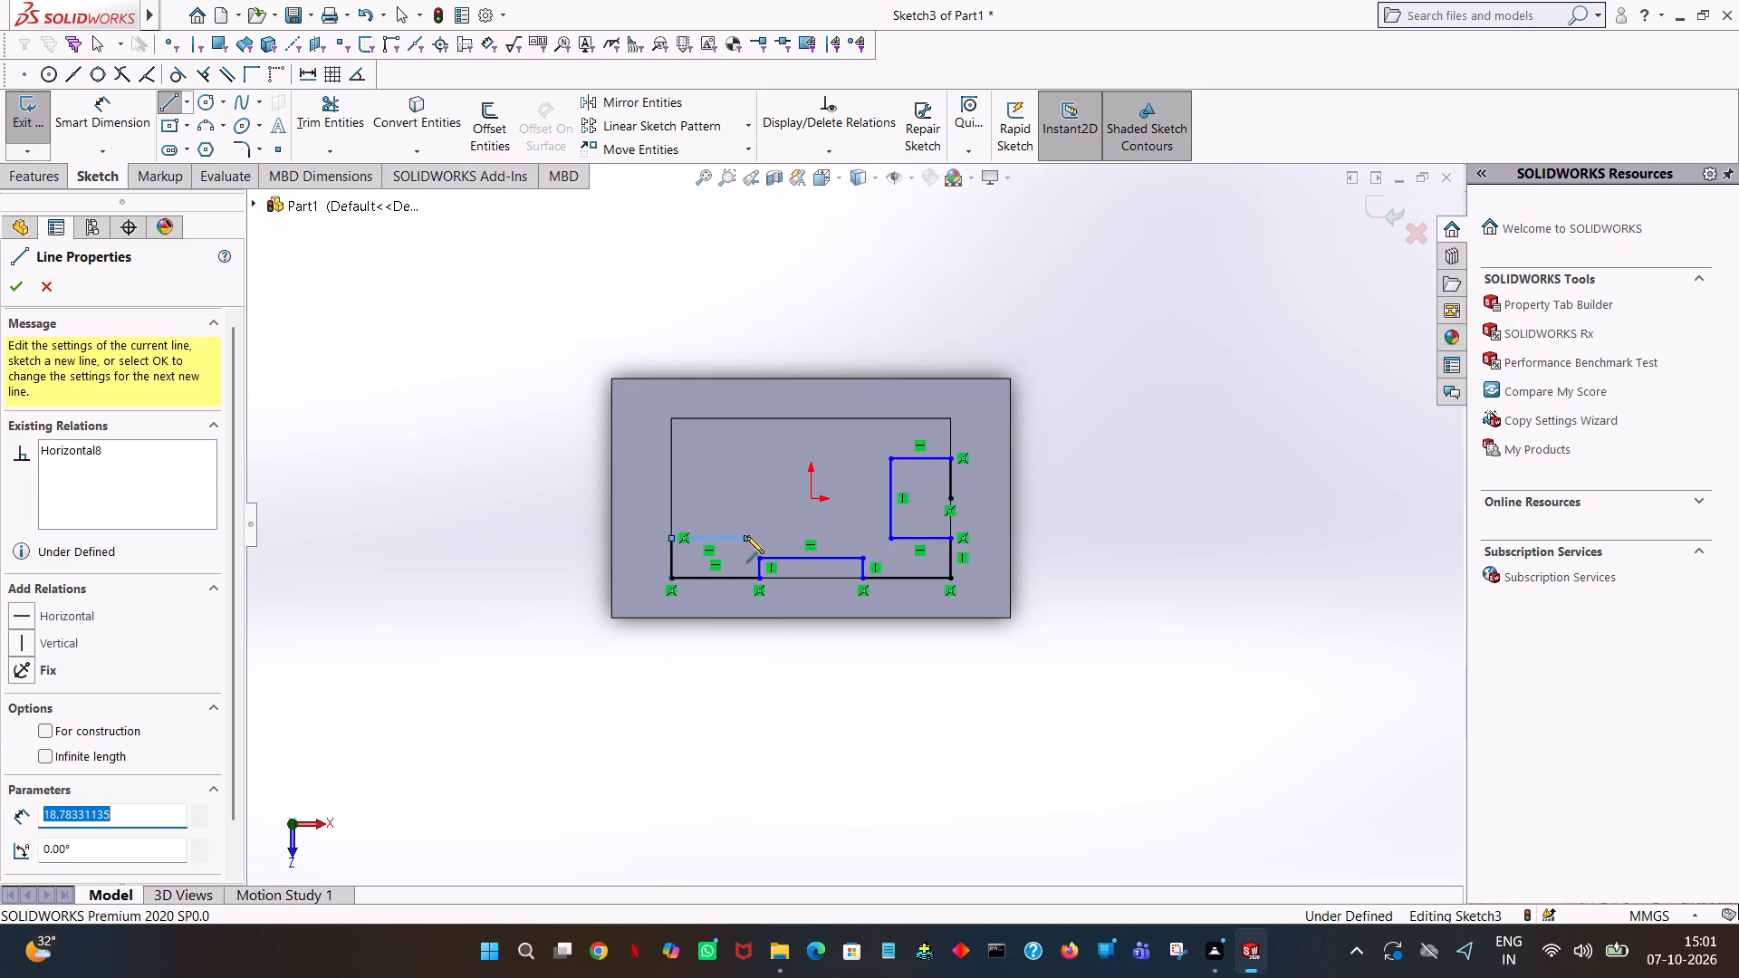
type("15")
key("Return")
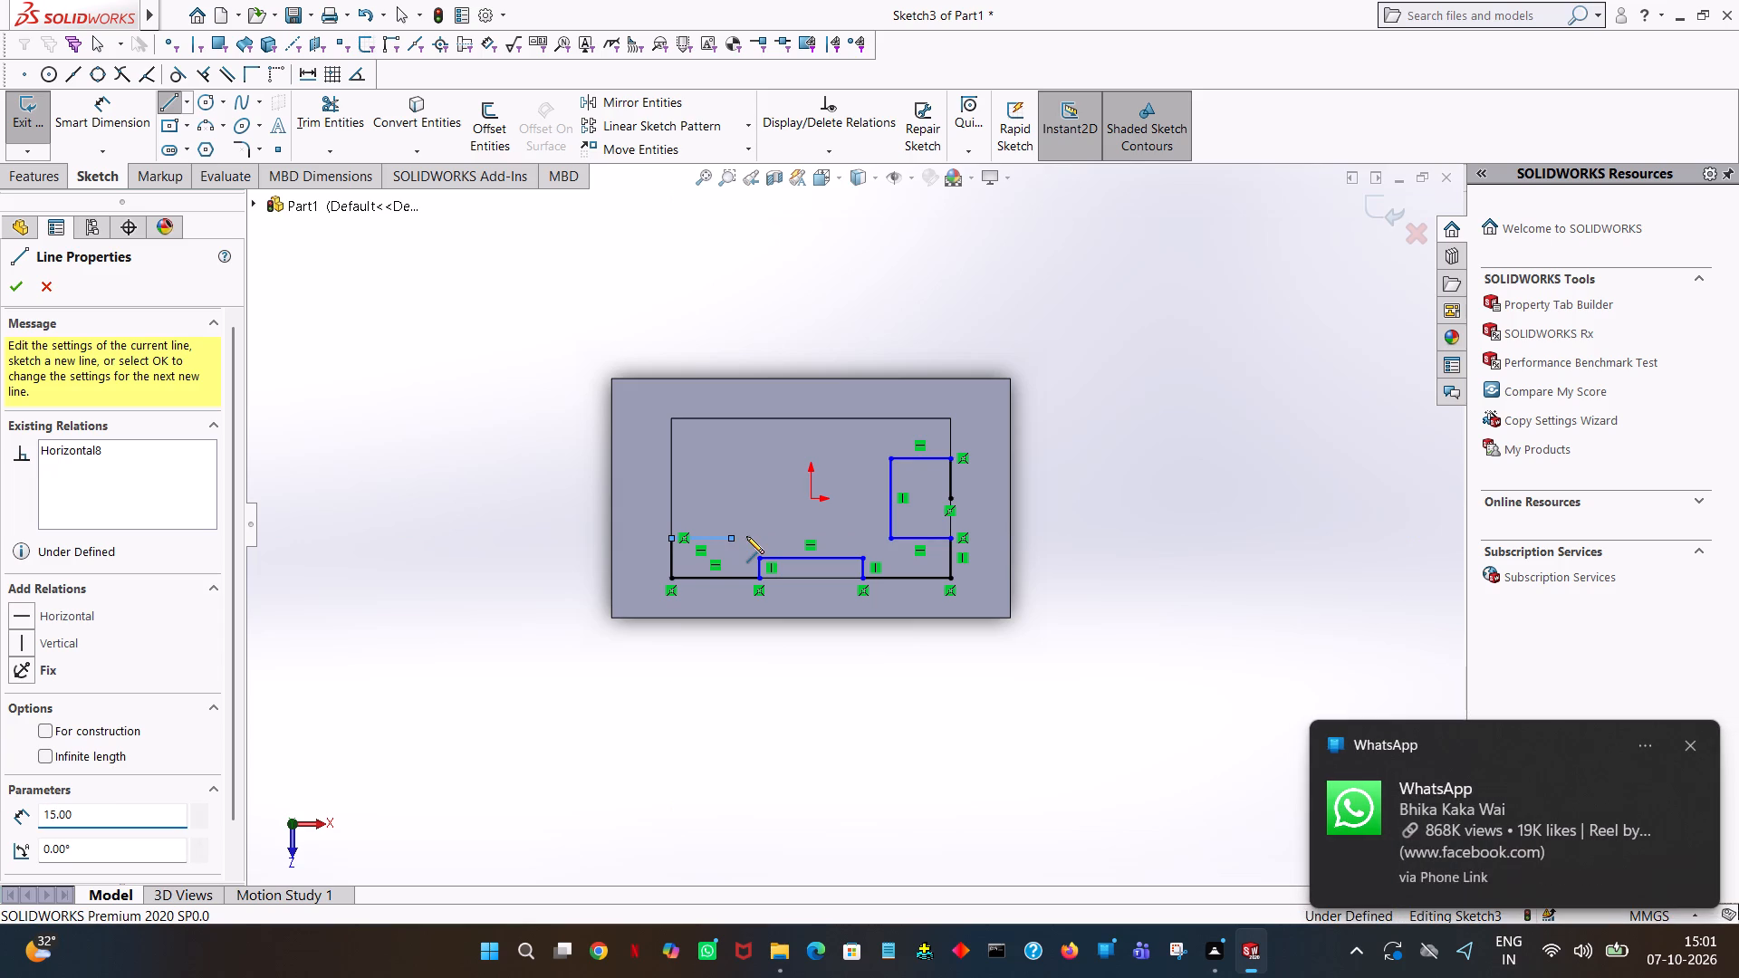
left_click(733, 454)
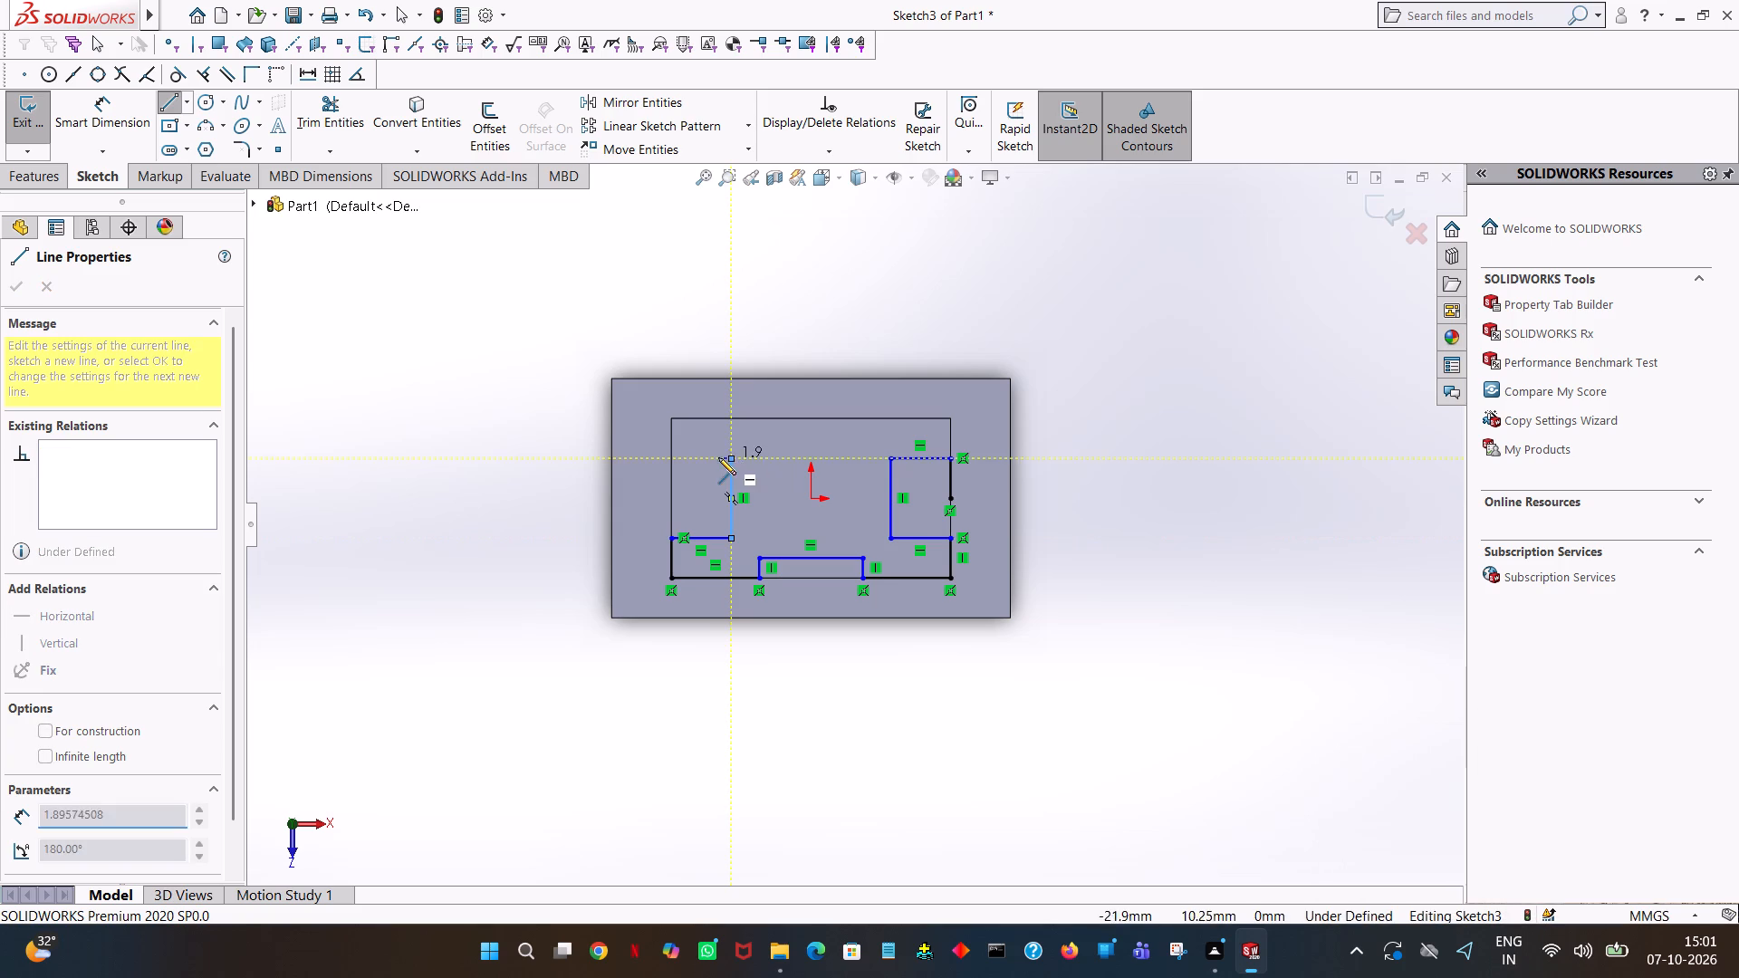
left_click(670, 456)
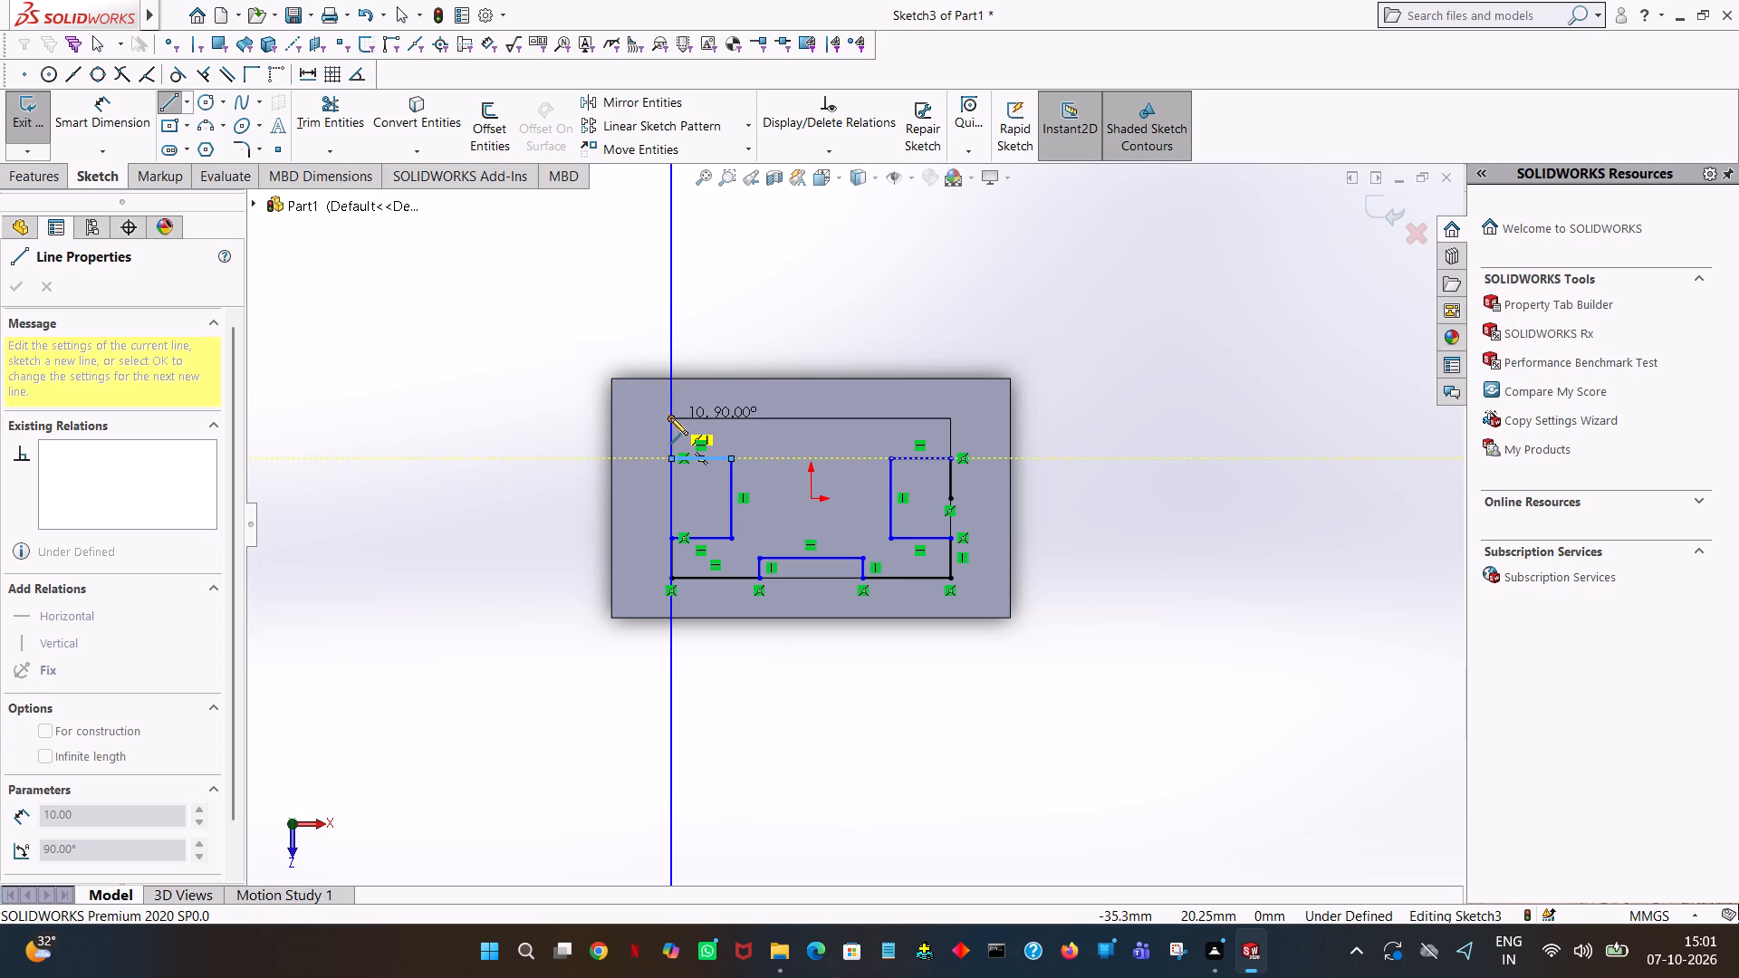
Continue through the upper-left corner and 22 mm along the upper edge, then outline a notch 26 mm wide and 5 mm deep.
left_click(670, 417)
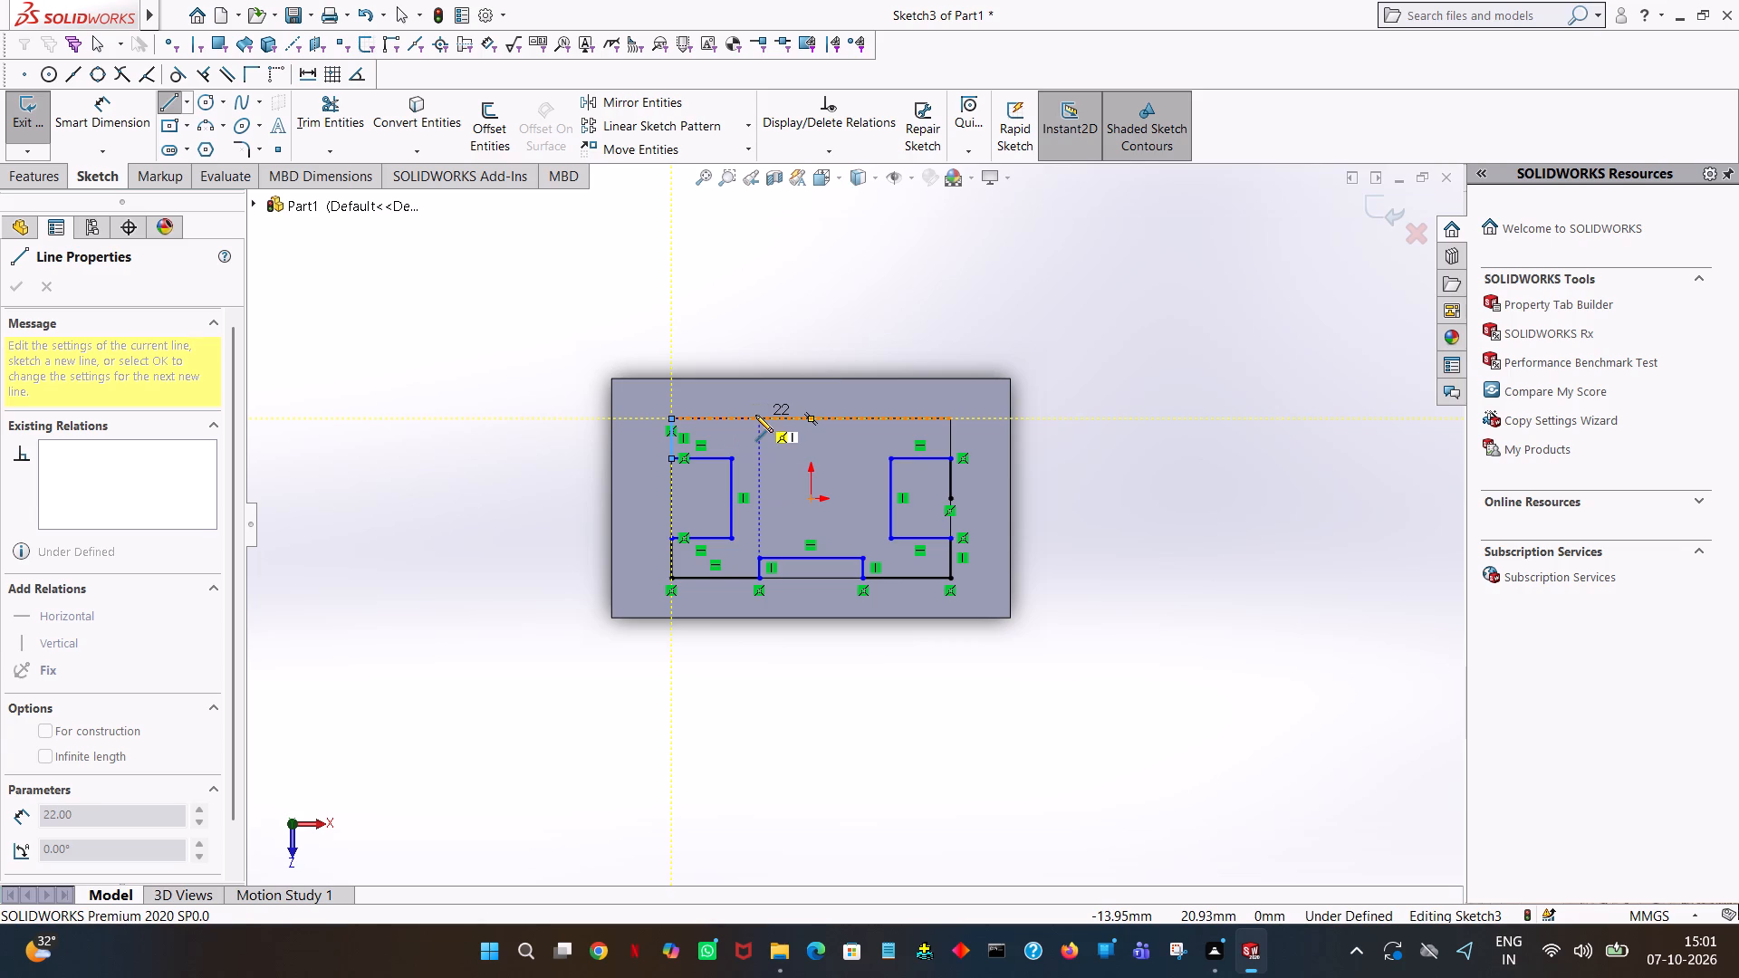
left_click(755, 415)
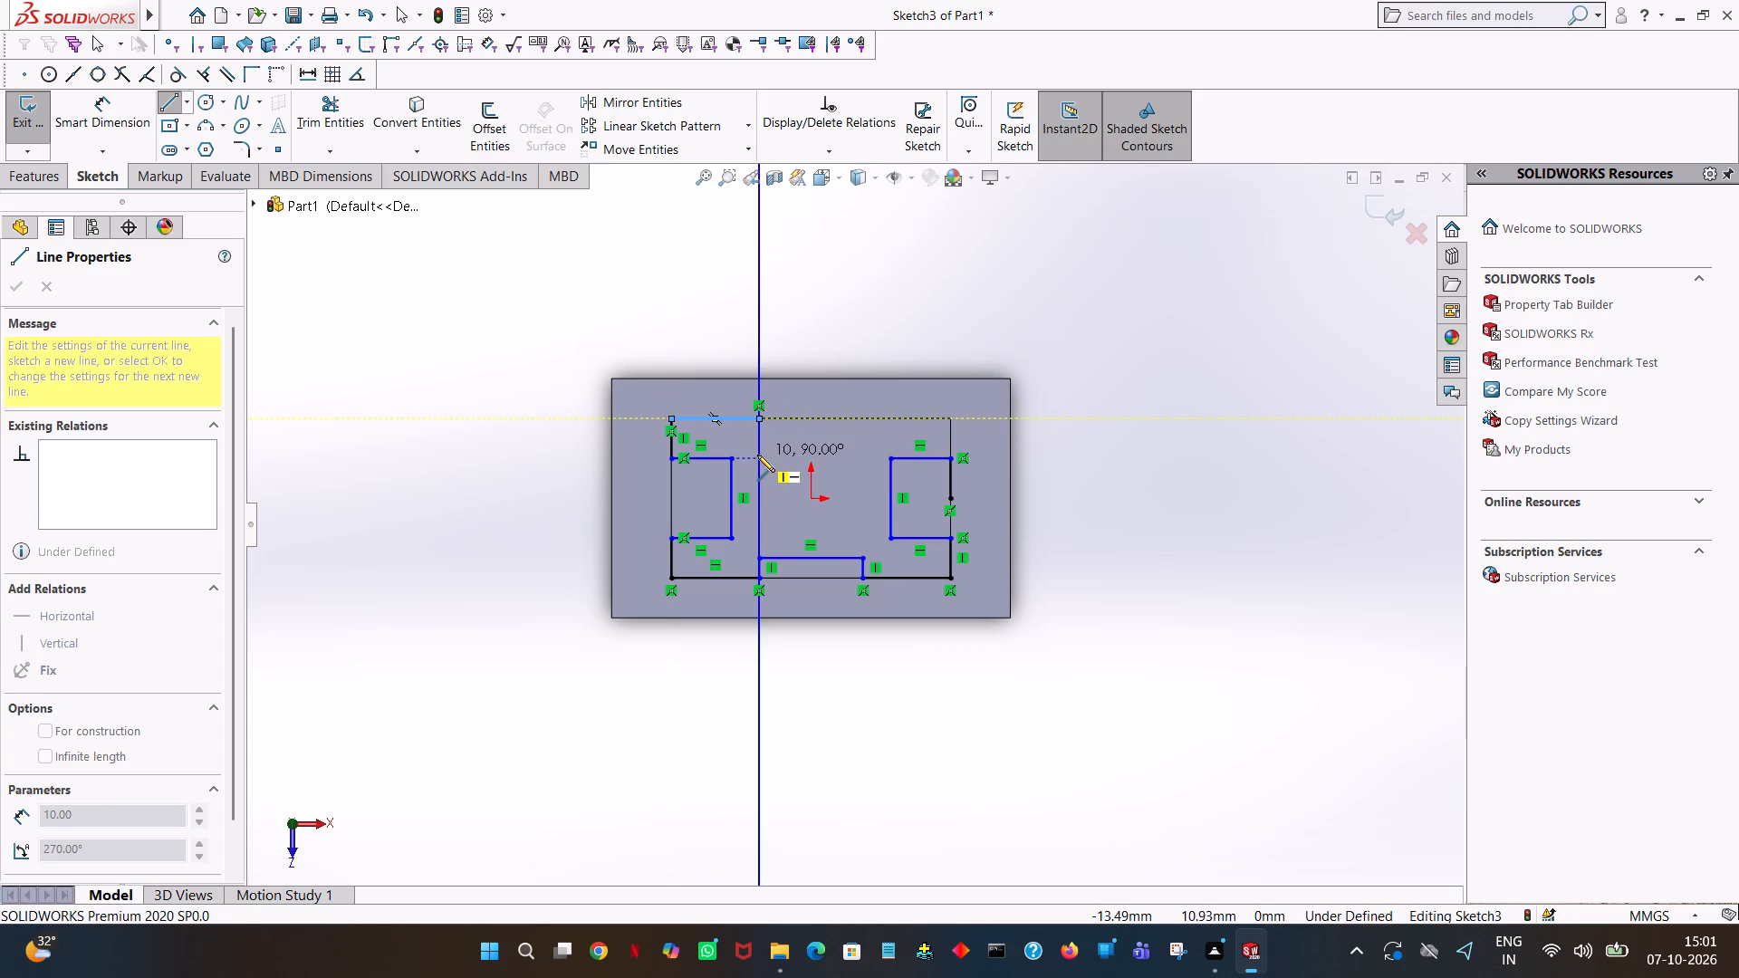
left_click(757, 455)
key("5")
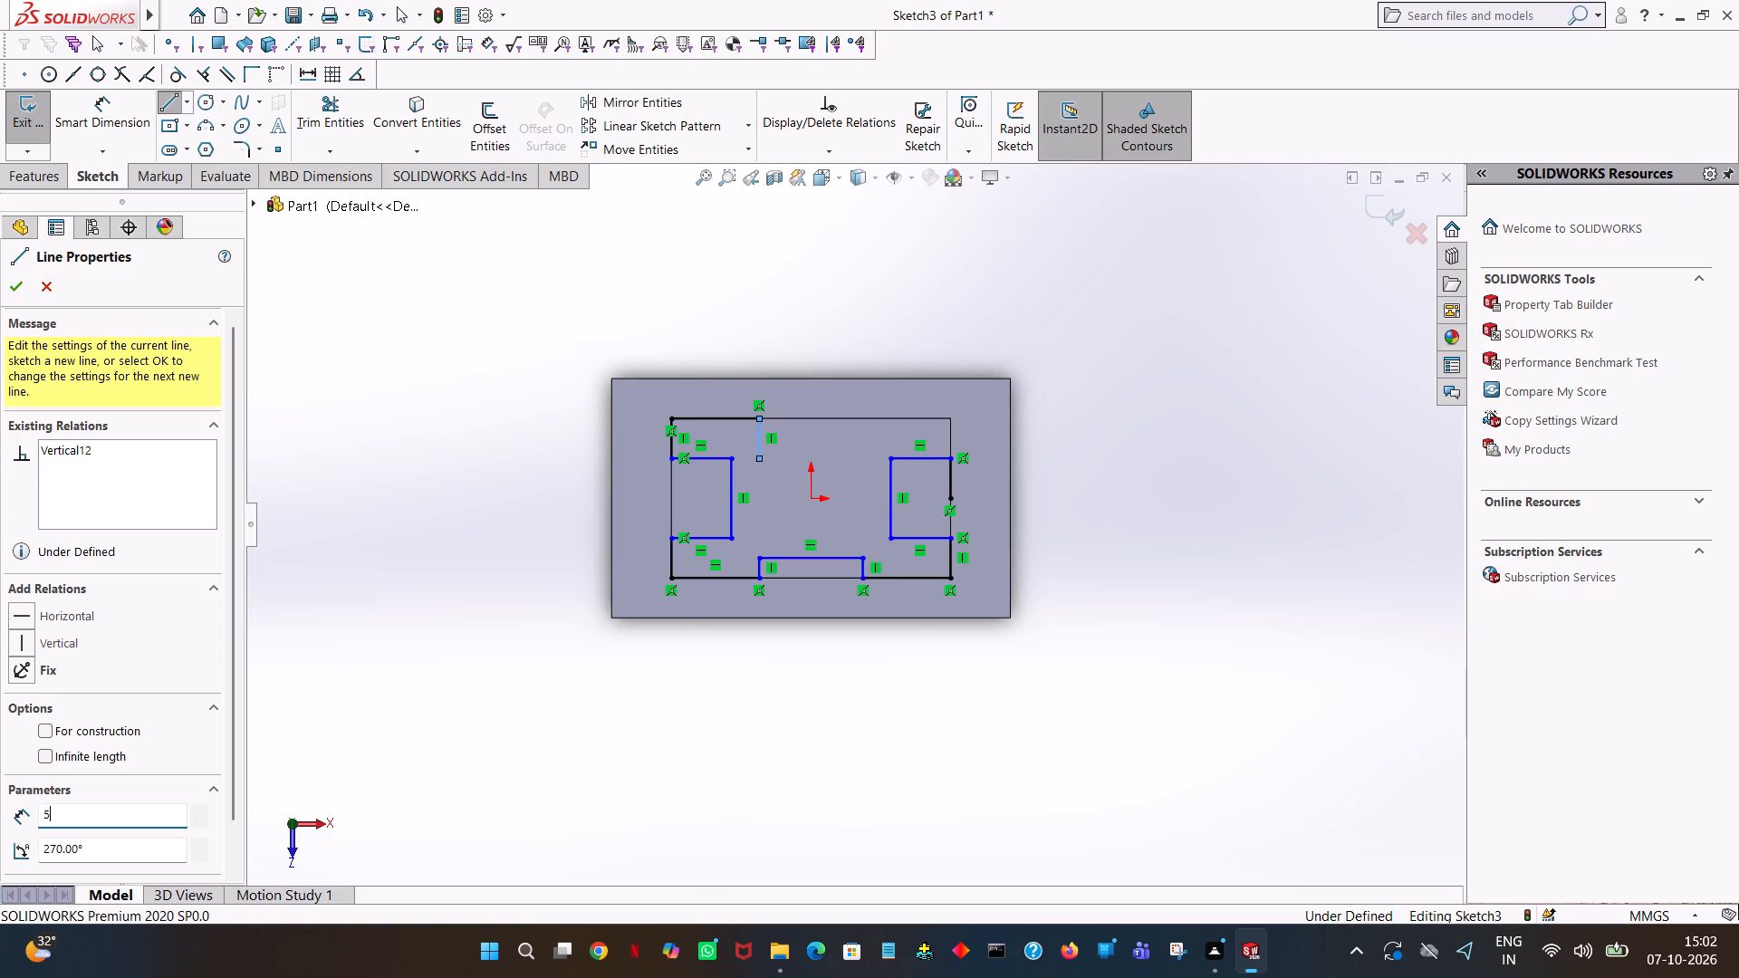
key("Return")
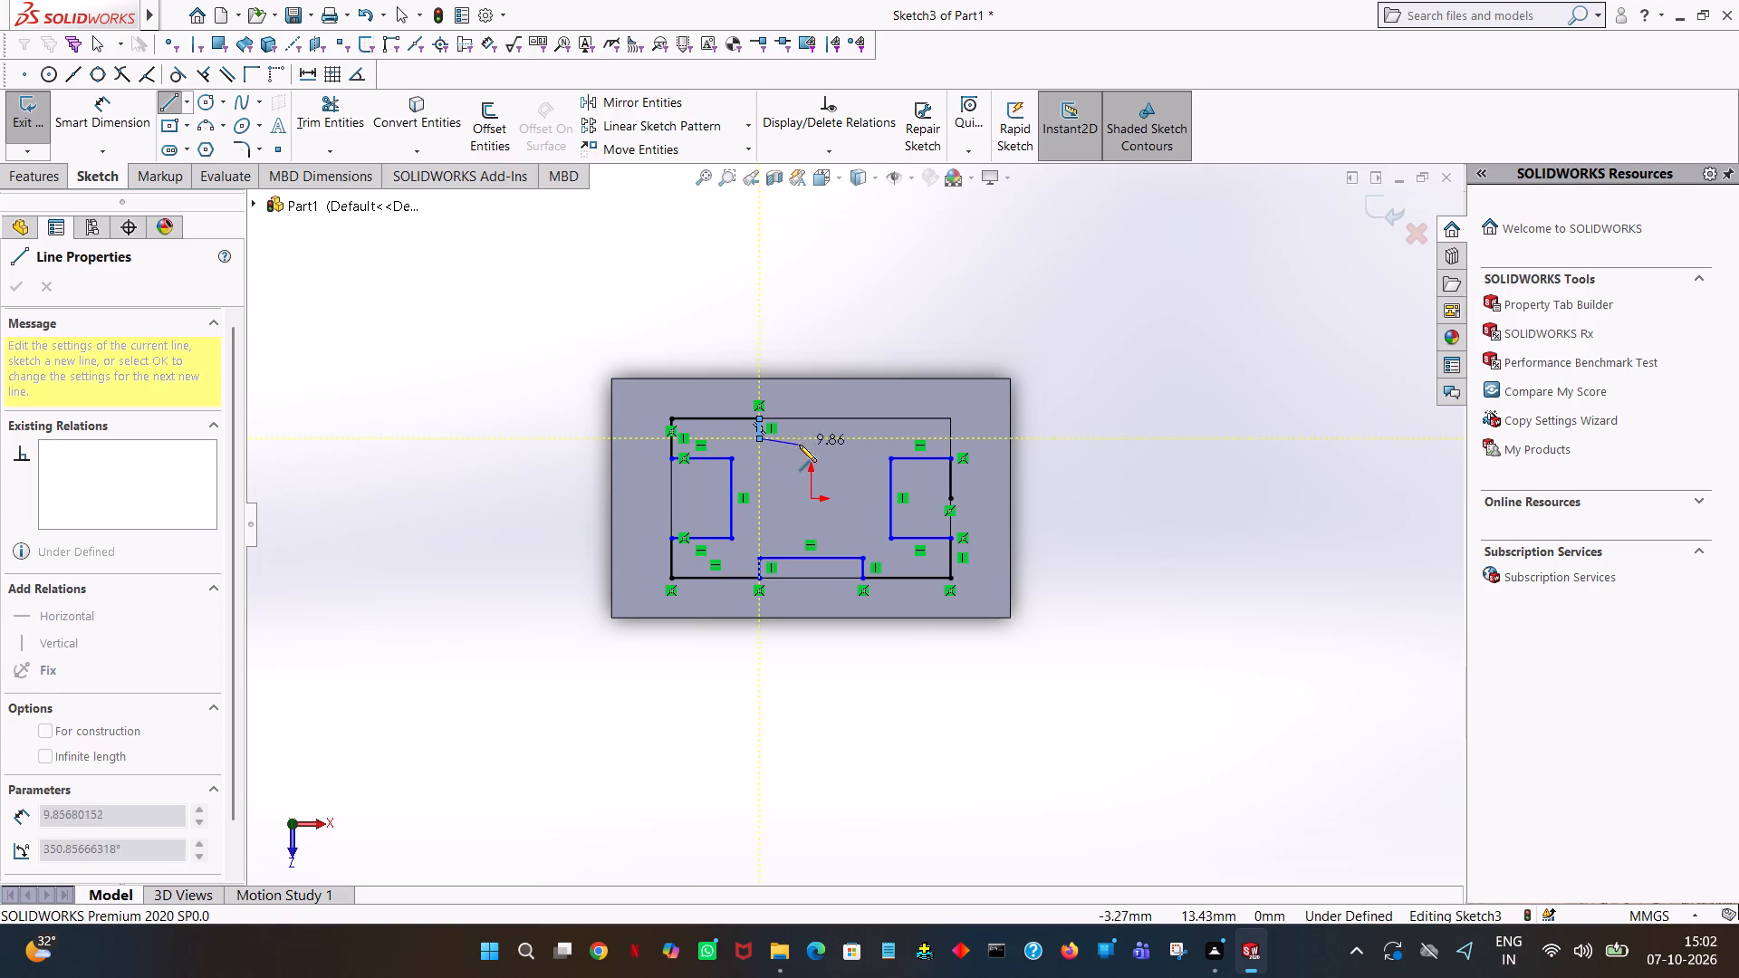
left_click(865, 441)
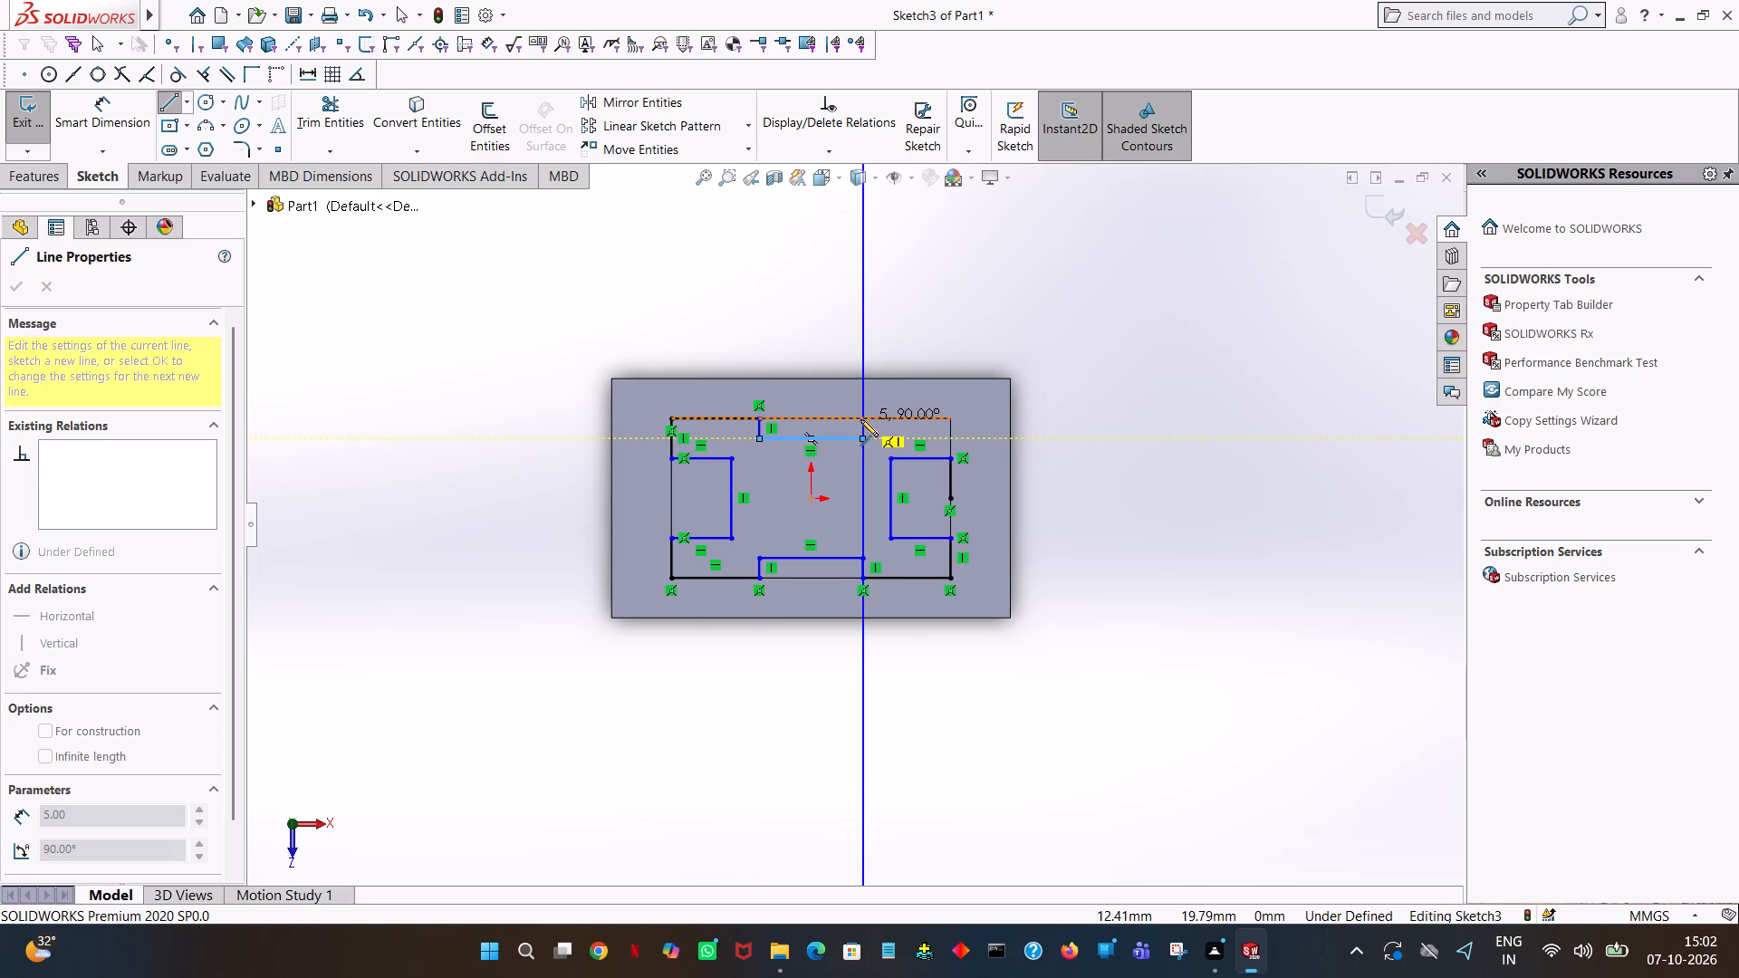
left_click(860, 418)
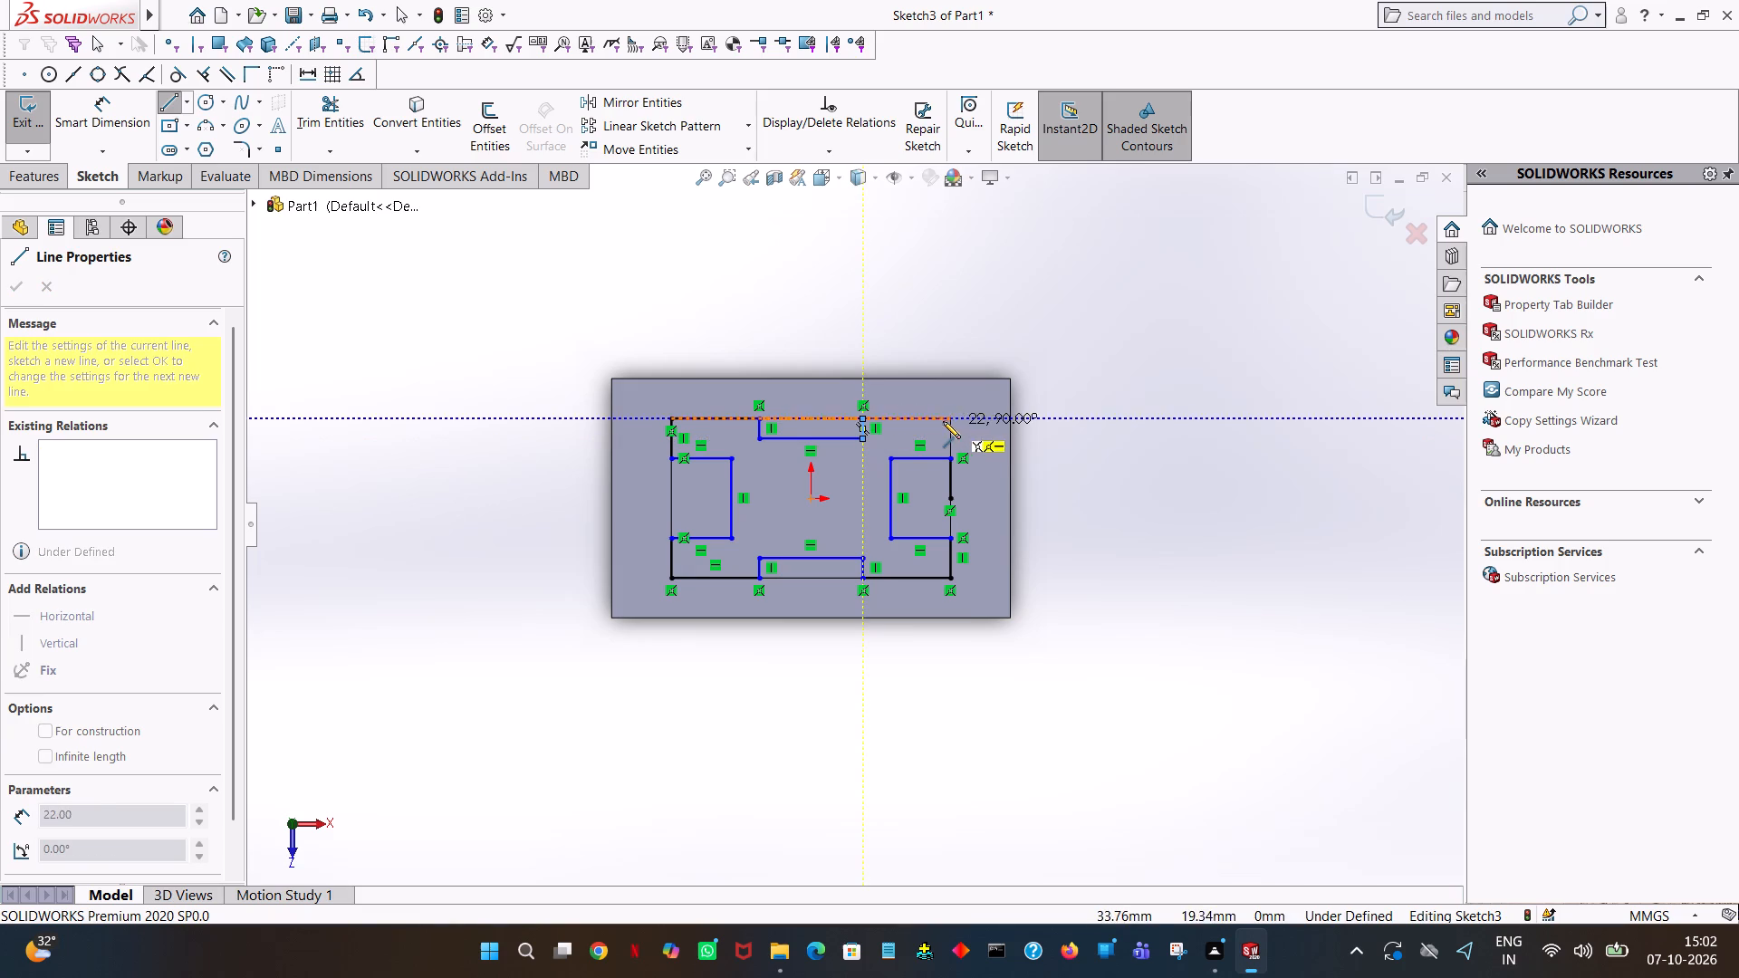
Close the profile with a 22 mm line to the upper-right corner and a vertical line down to the right notch, ending the line chain.
left_click(953, 417)
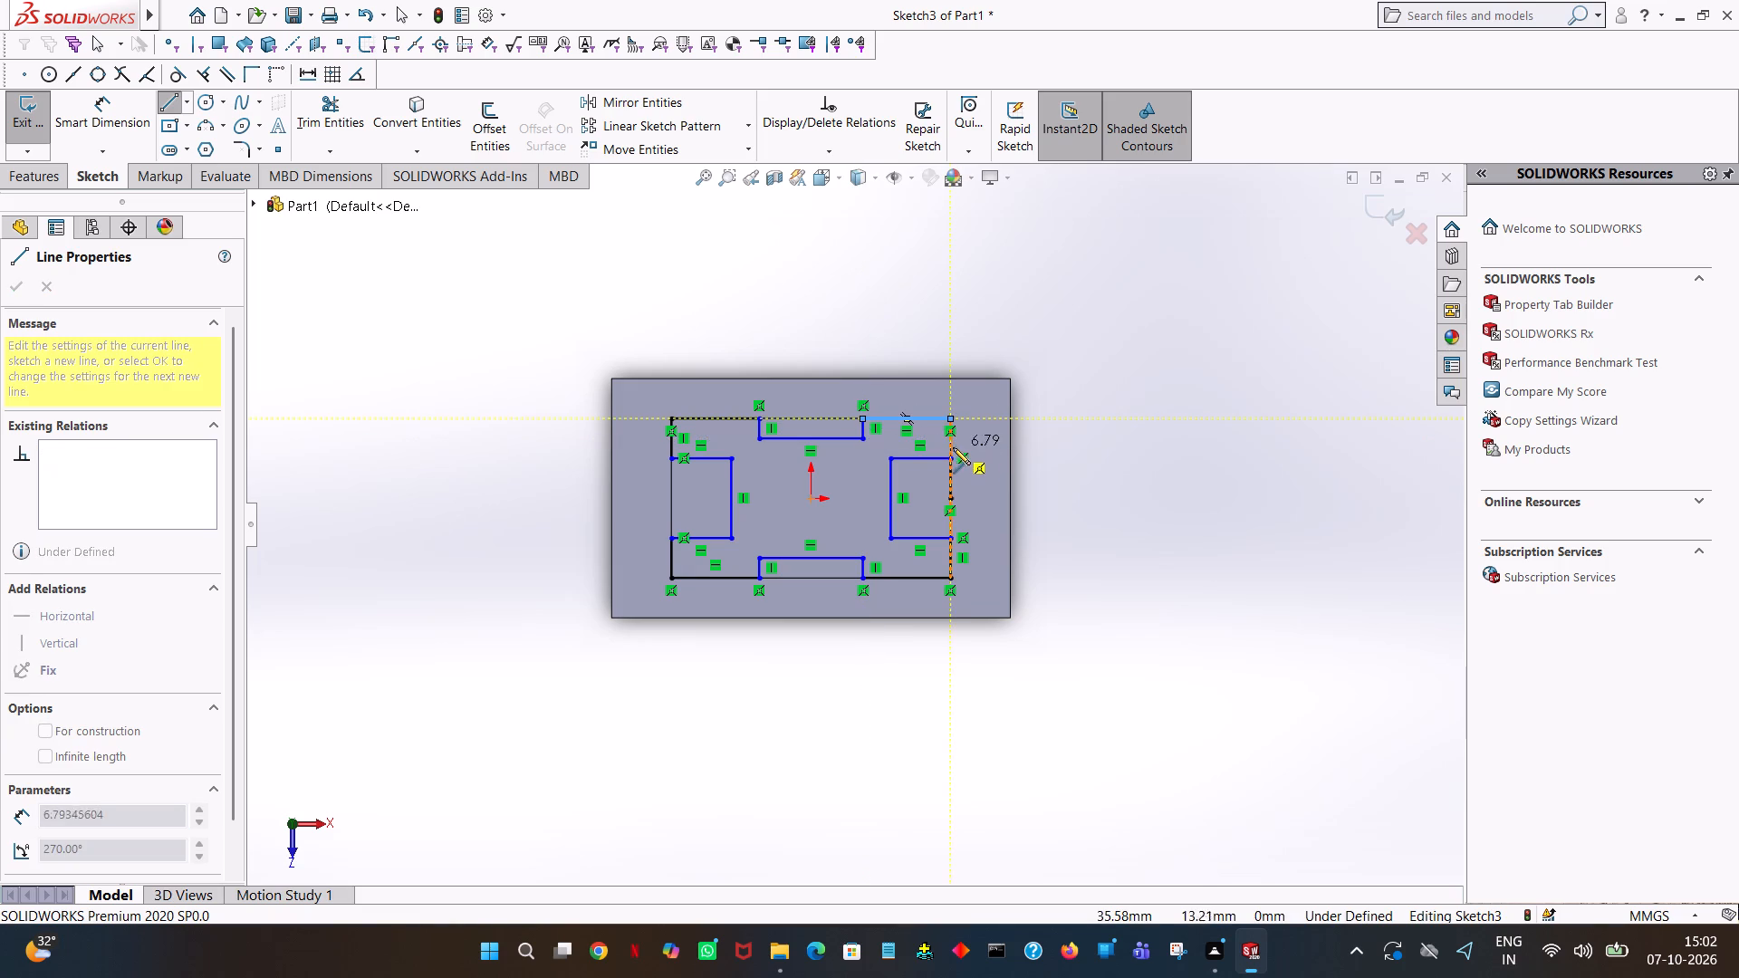
left_click(953, 458)
right_click(953, 458)
left_click(966, 464)
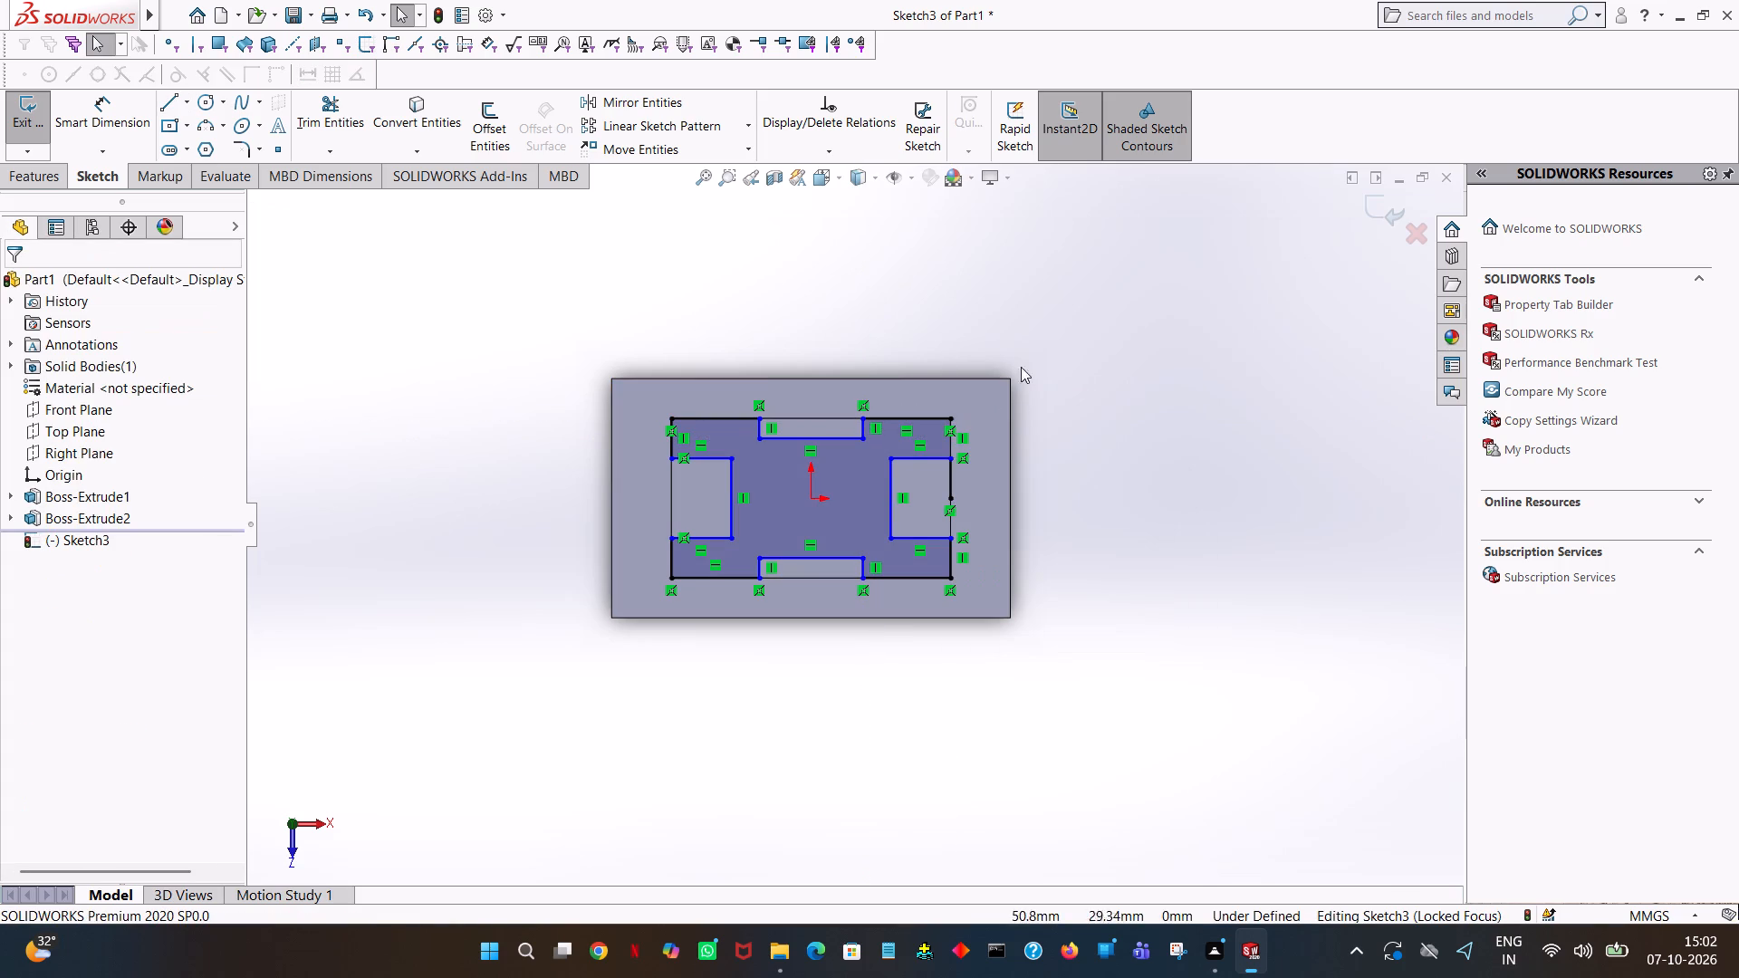
left_click(1071, 321)
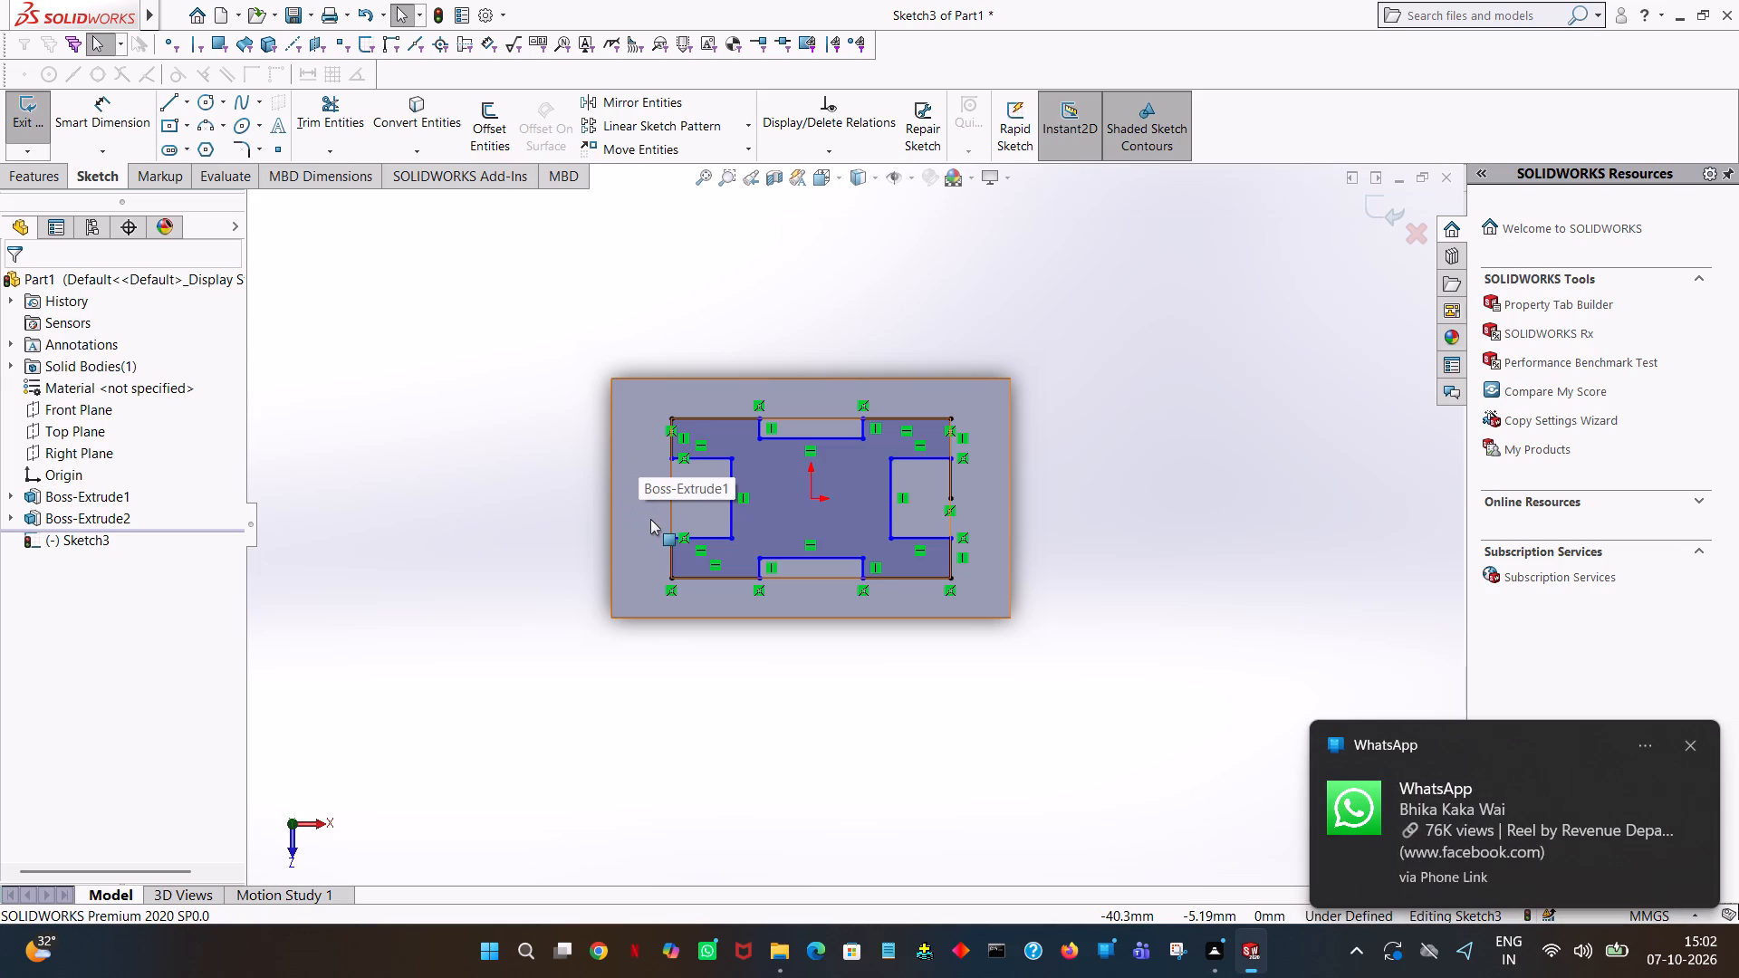
Close the upper notch with a 26 mm line and the right notch with a 10 mm line from mid-edge to its lower corner.
left_click(166, 113)
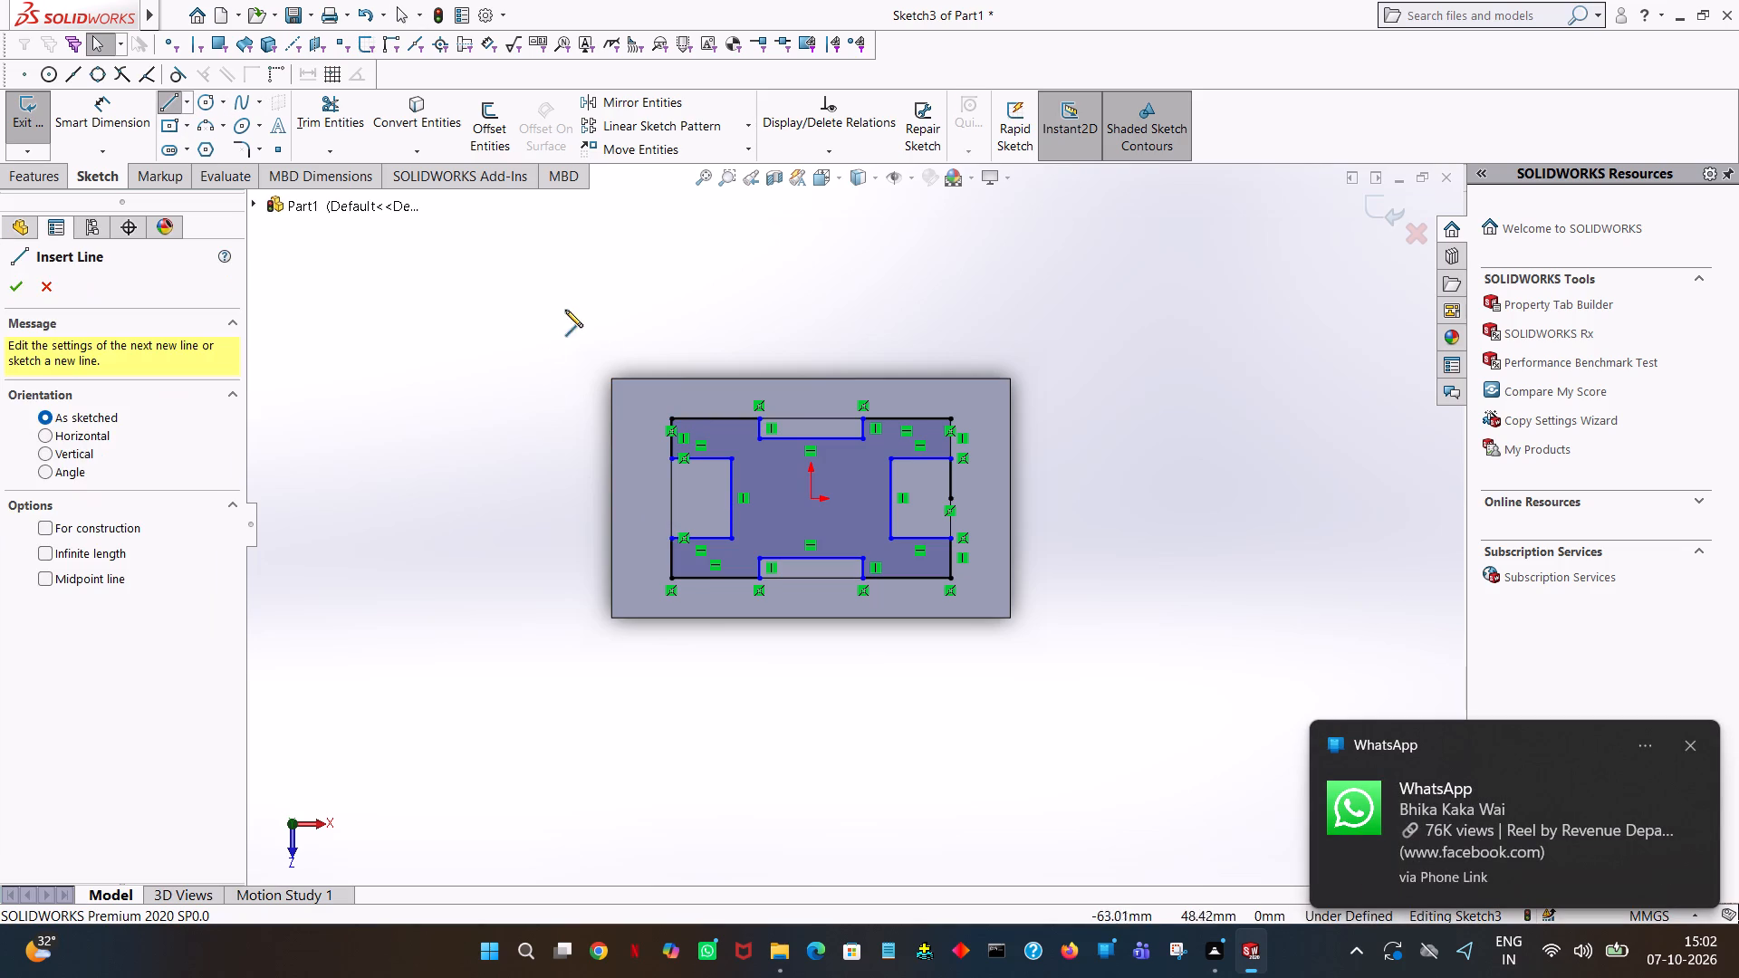
left_click(760, 420)
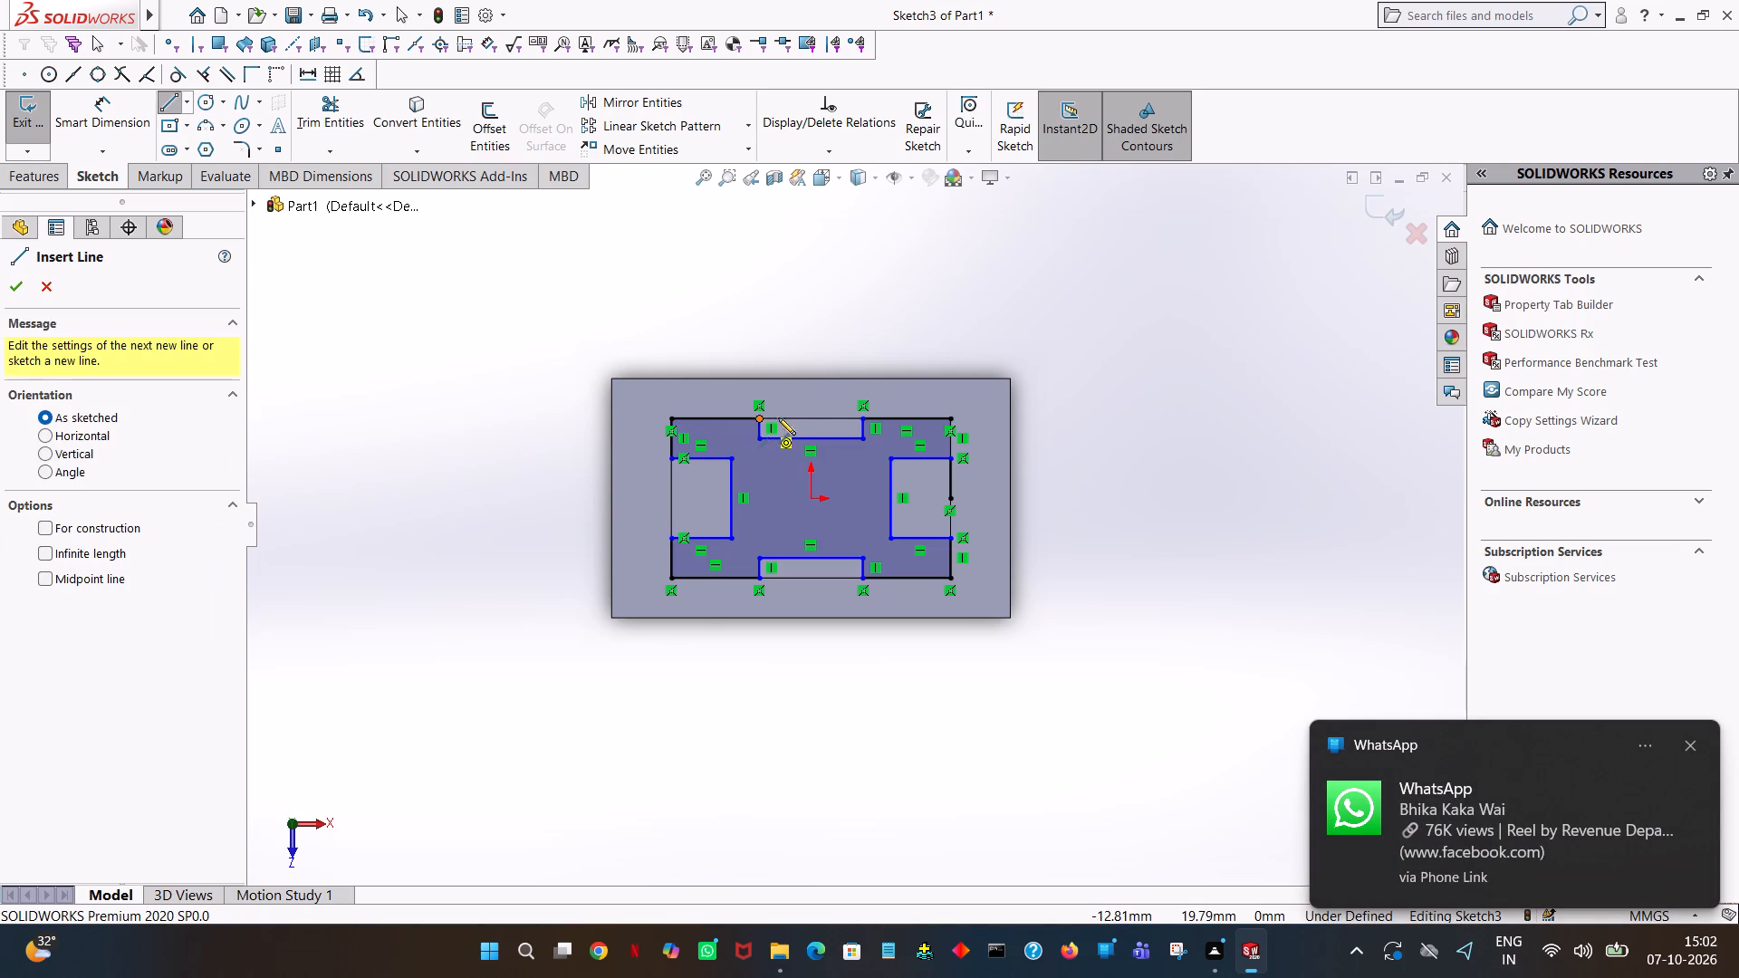
left_click(861, 420)
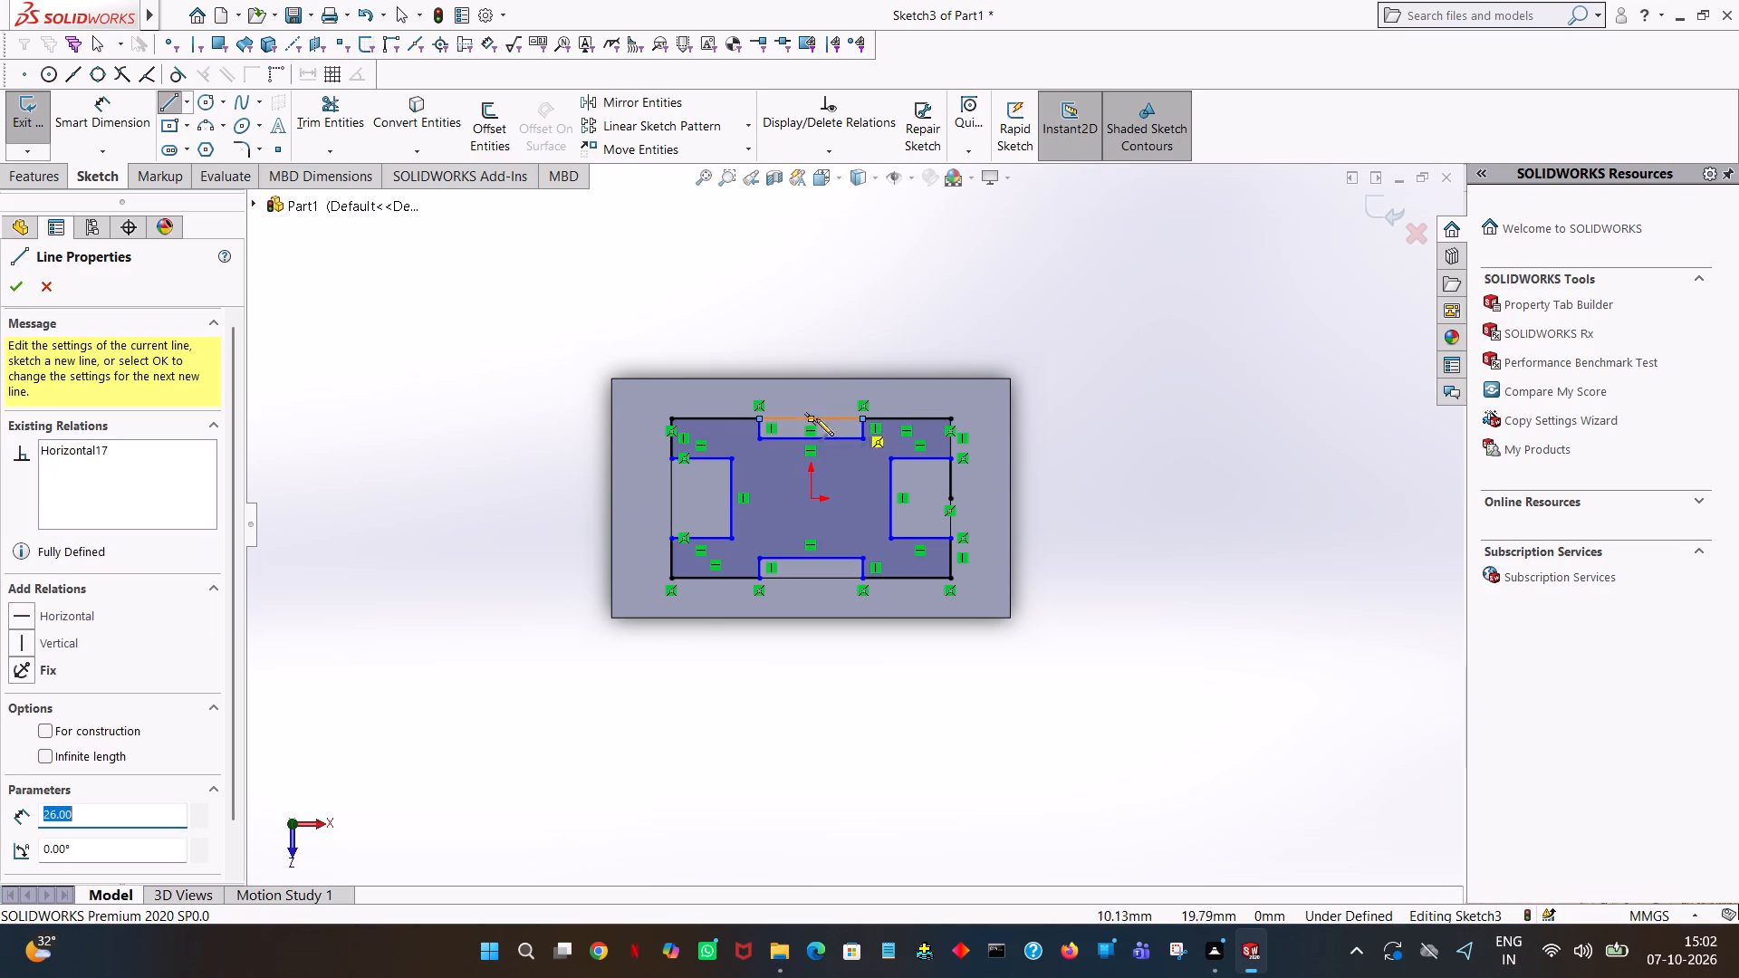
left_click(951, 499)
left_click(949, 537)
right_click(949, 537)
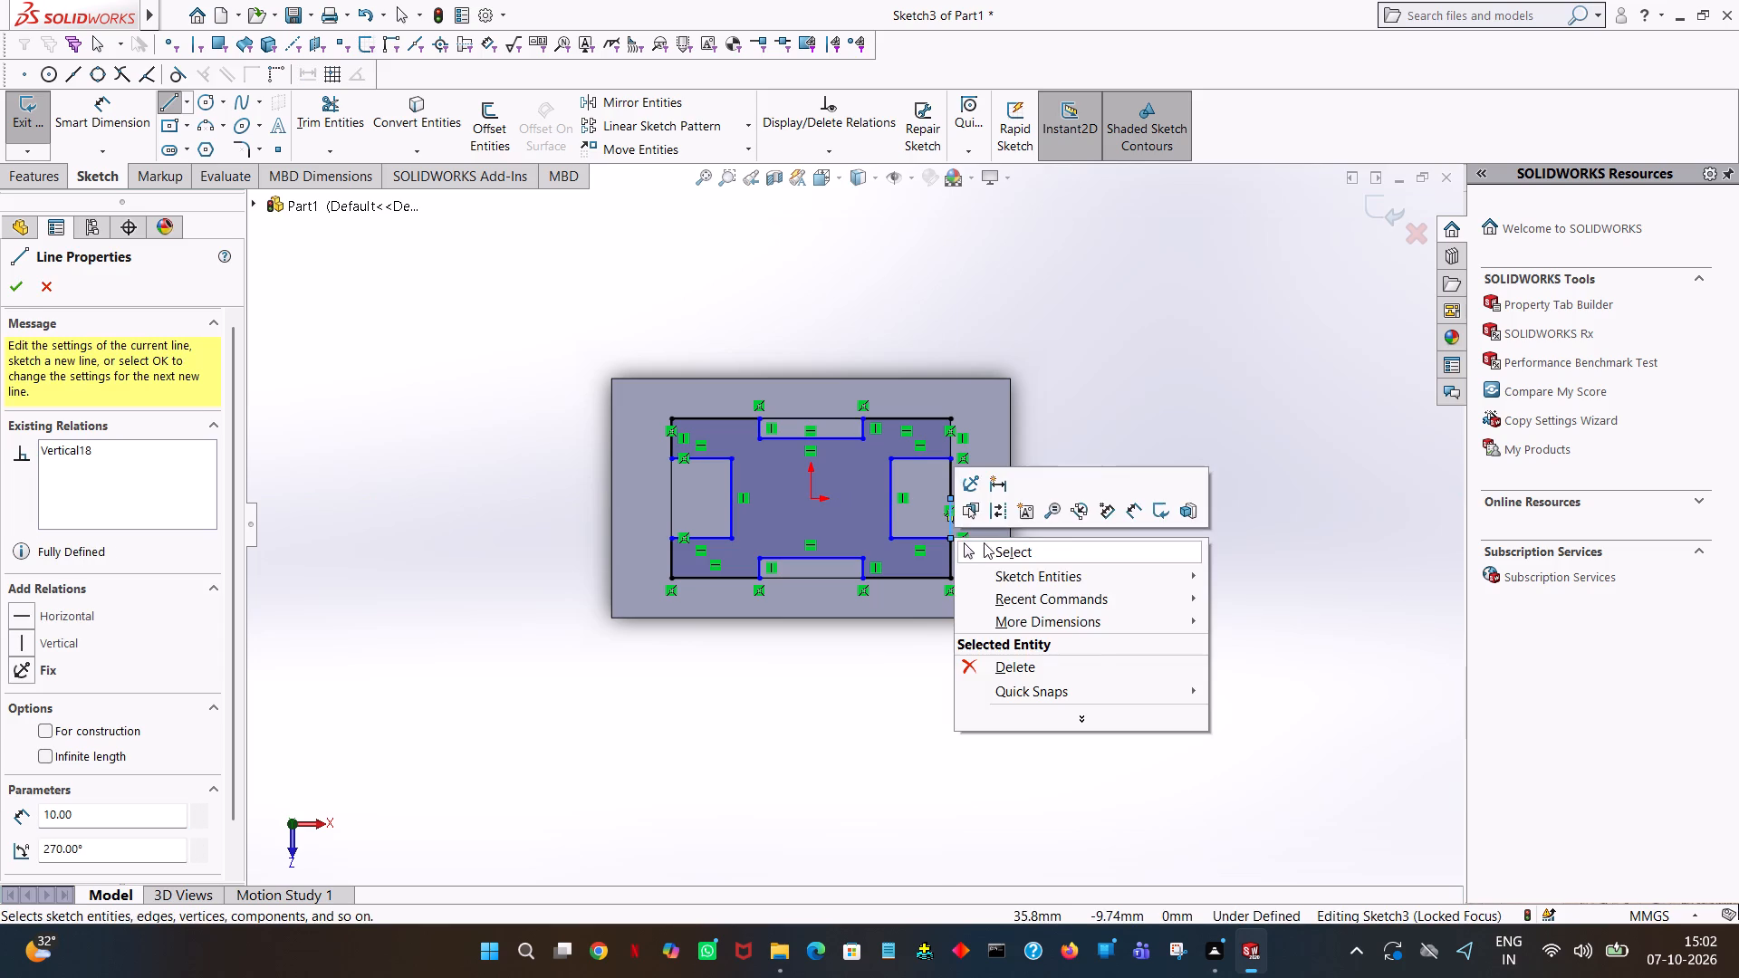
left_click(992, 542)
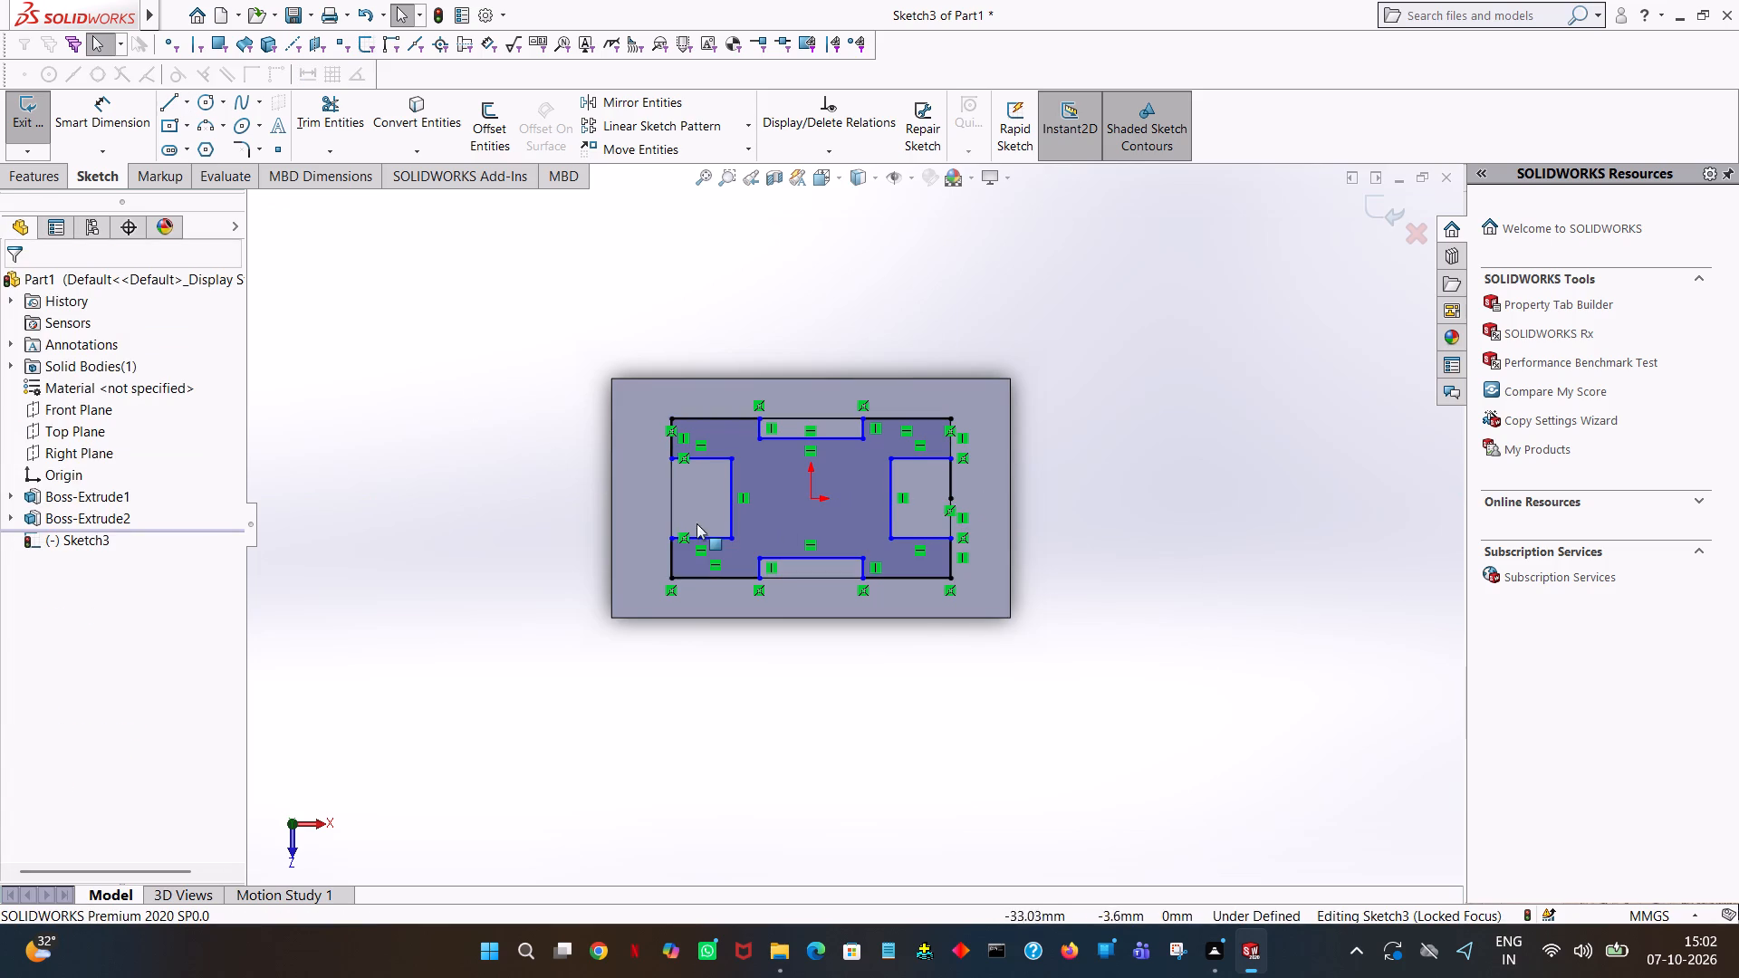
Close the open side of the lower notch with a 26 mm line and the left notch with a 20 mm line.
left_click(166, 102)
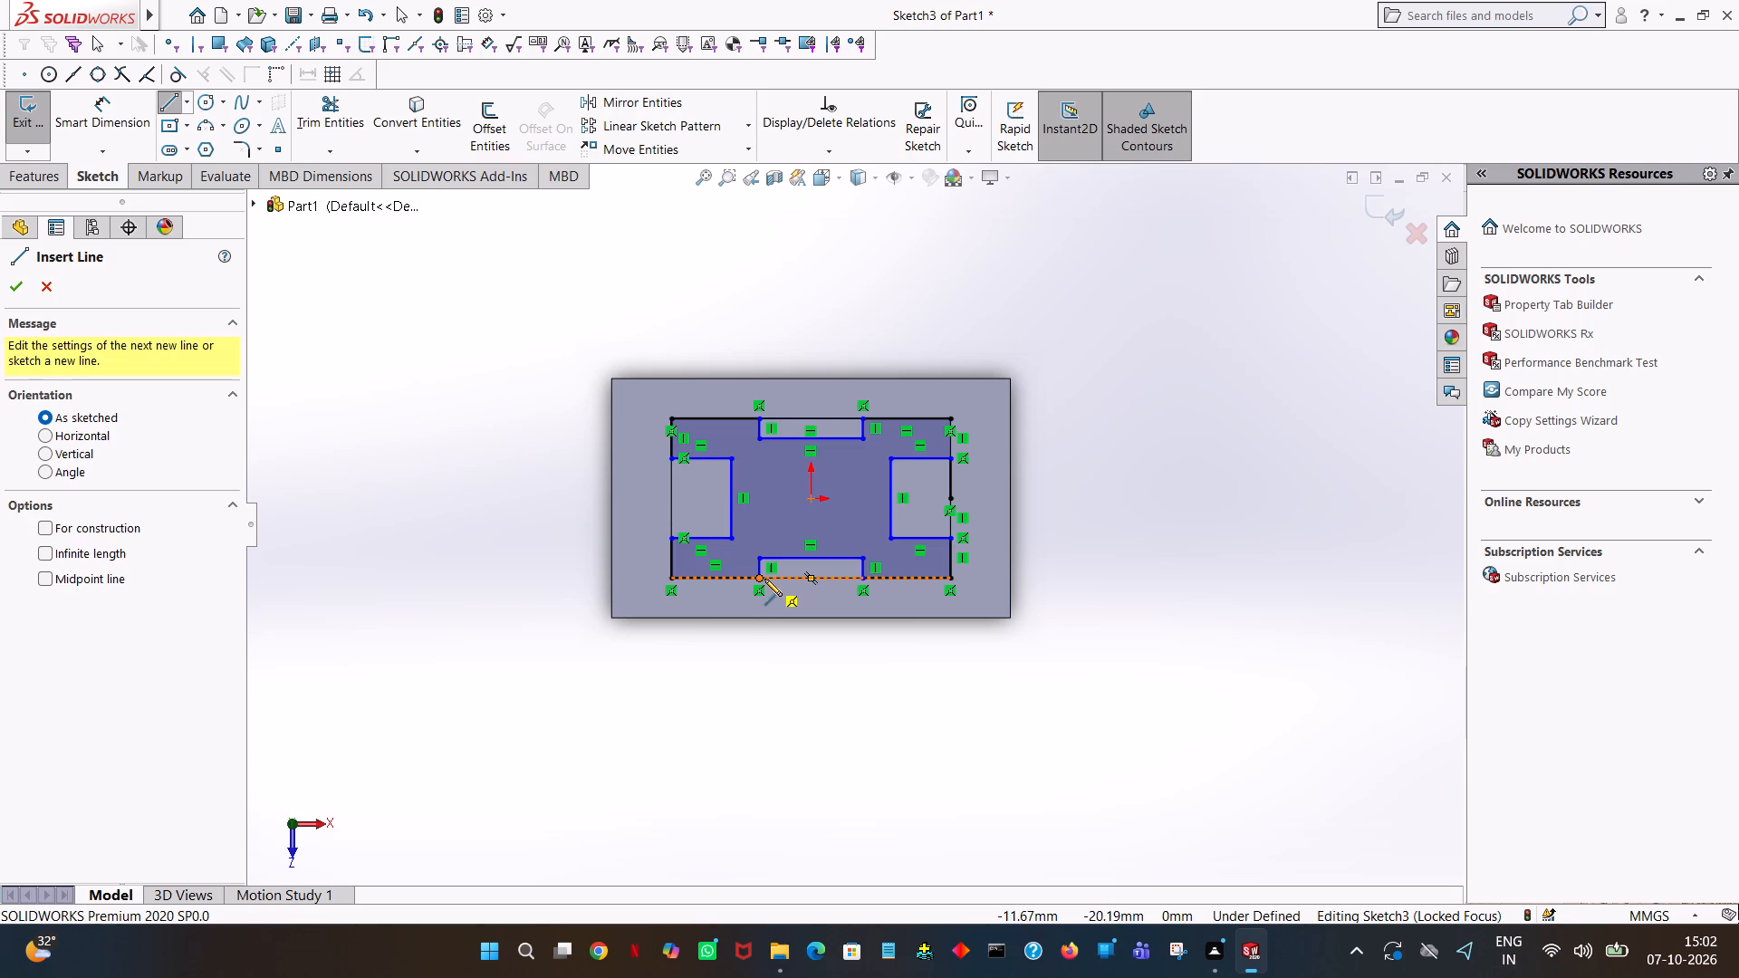
left_click(761, 578)
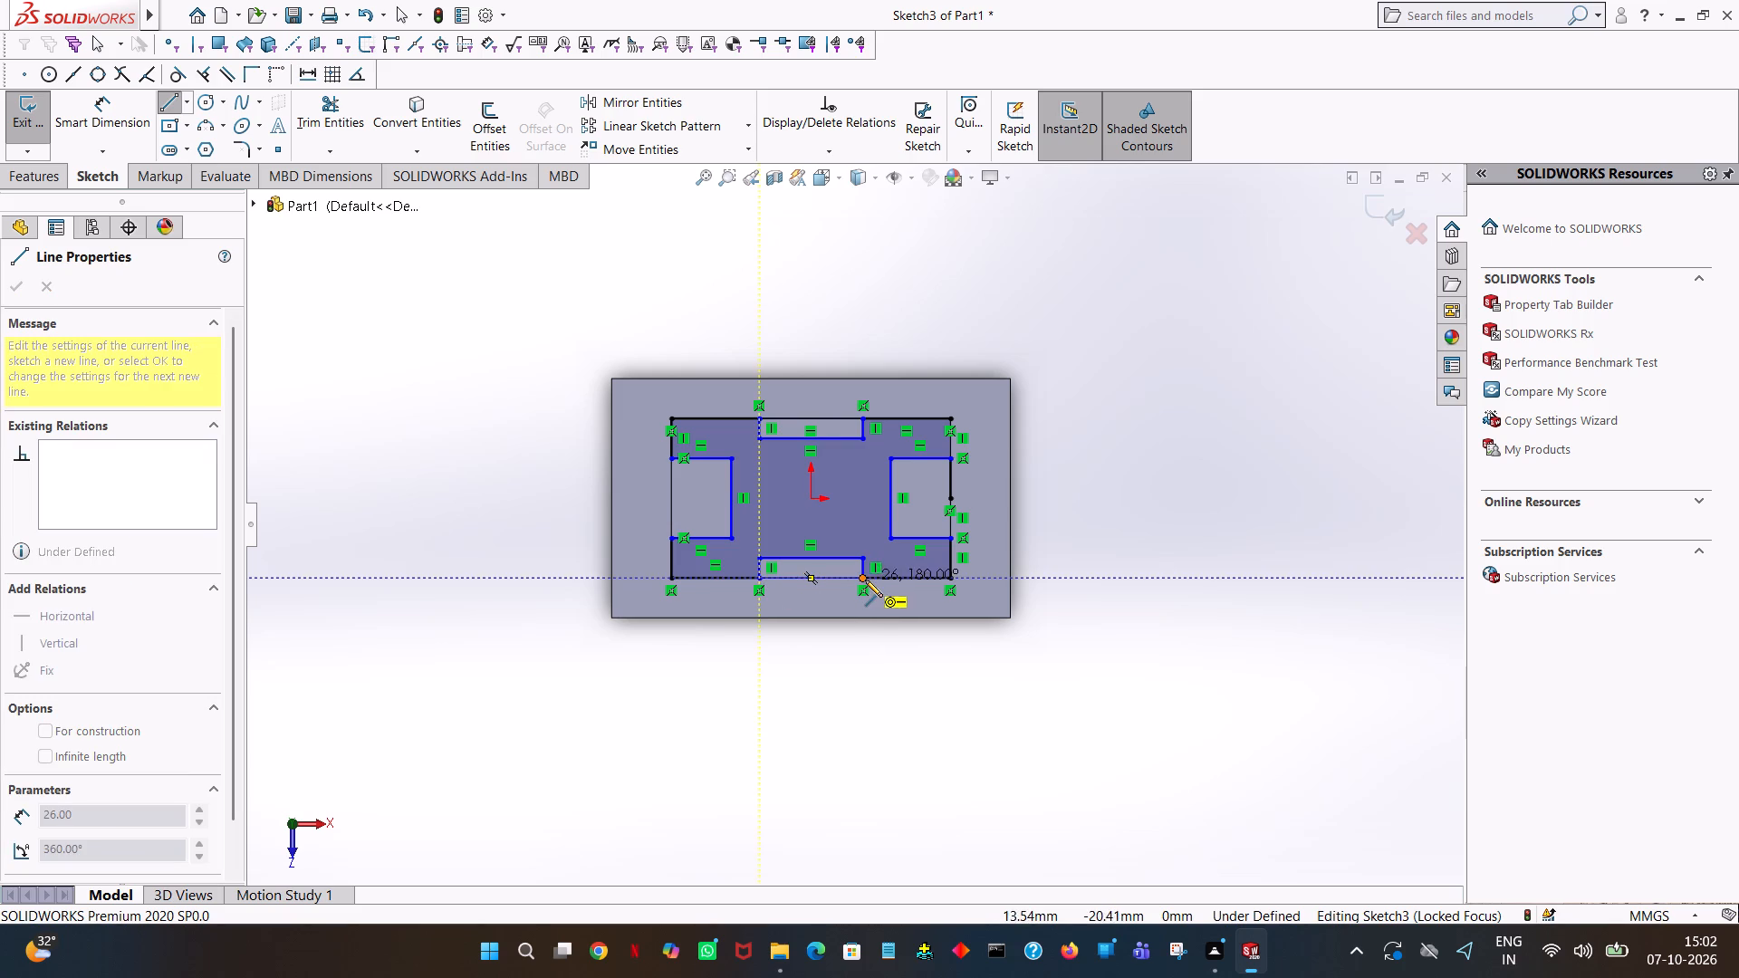
left_click(865, 580)
right_click(865, 580)
left_click(927, 609)
left_click(926, 594)
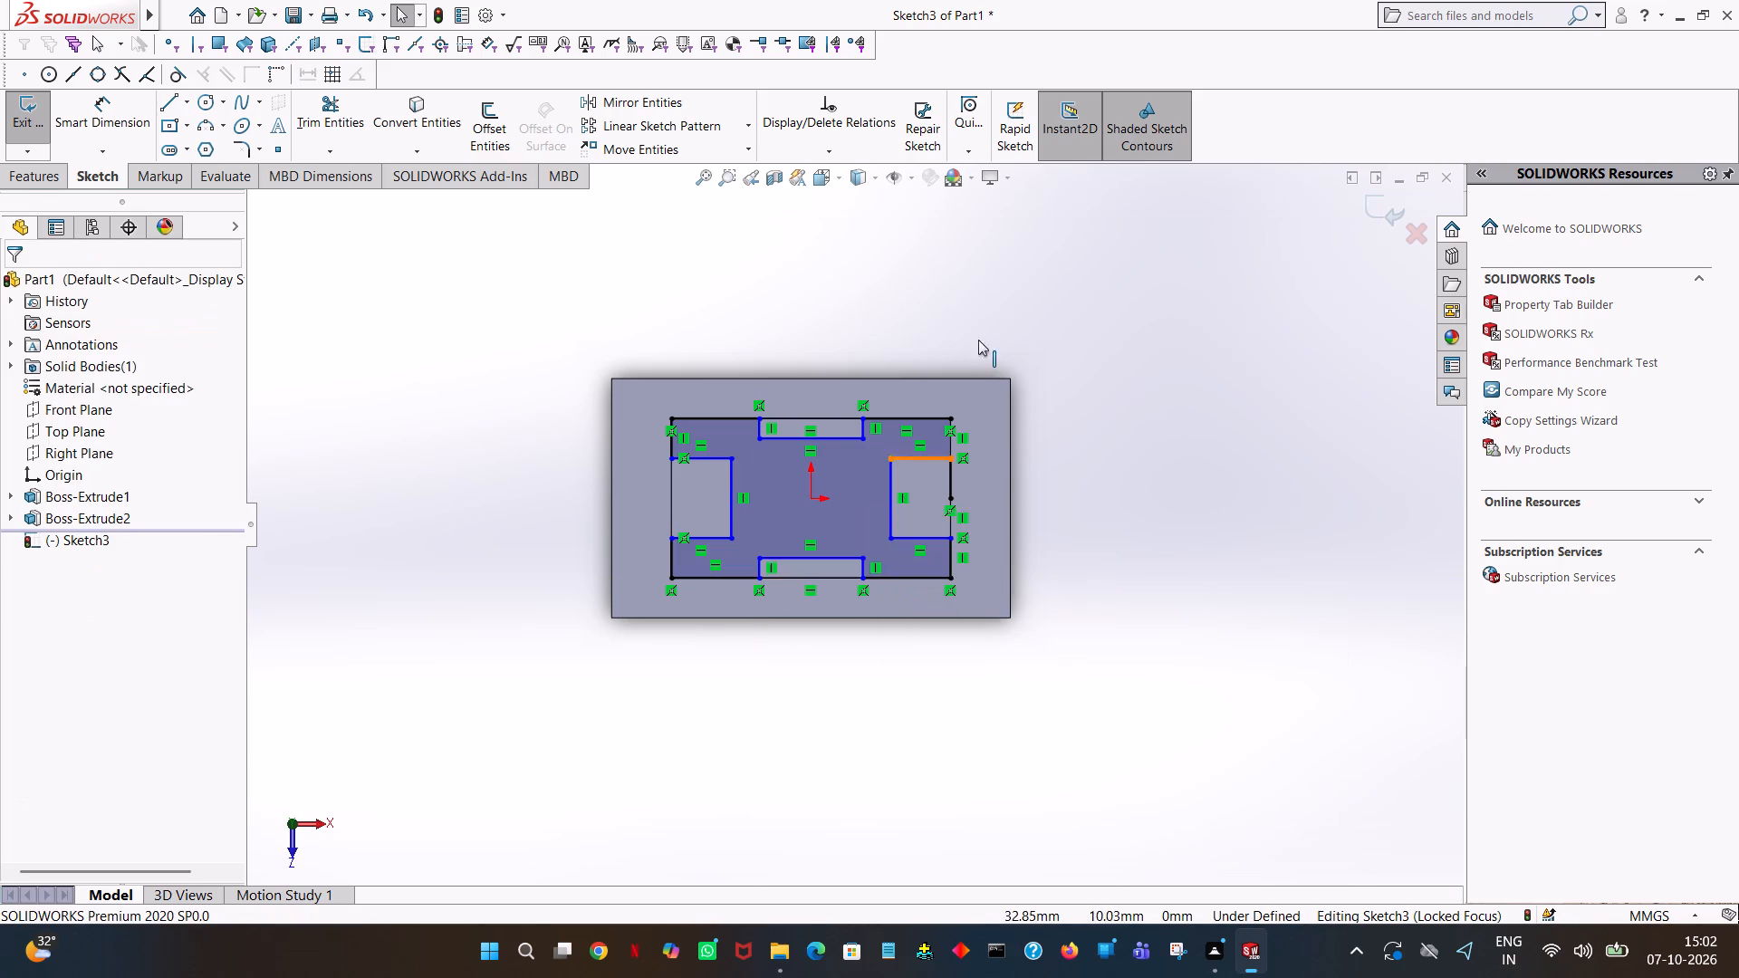
left_click(164, 102)
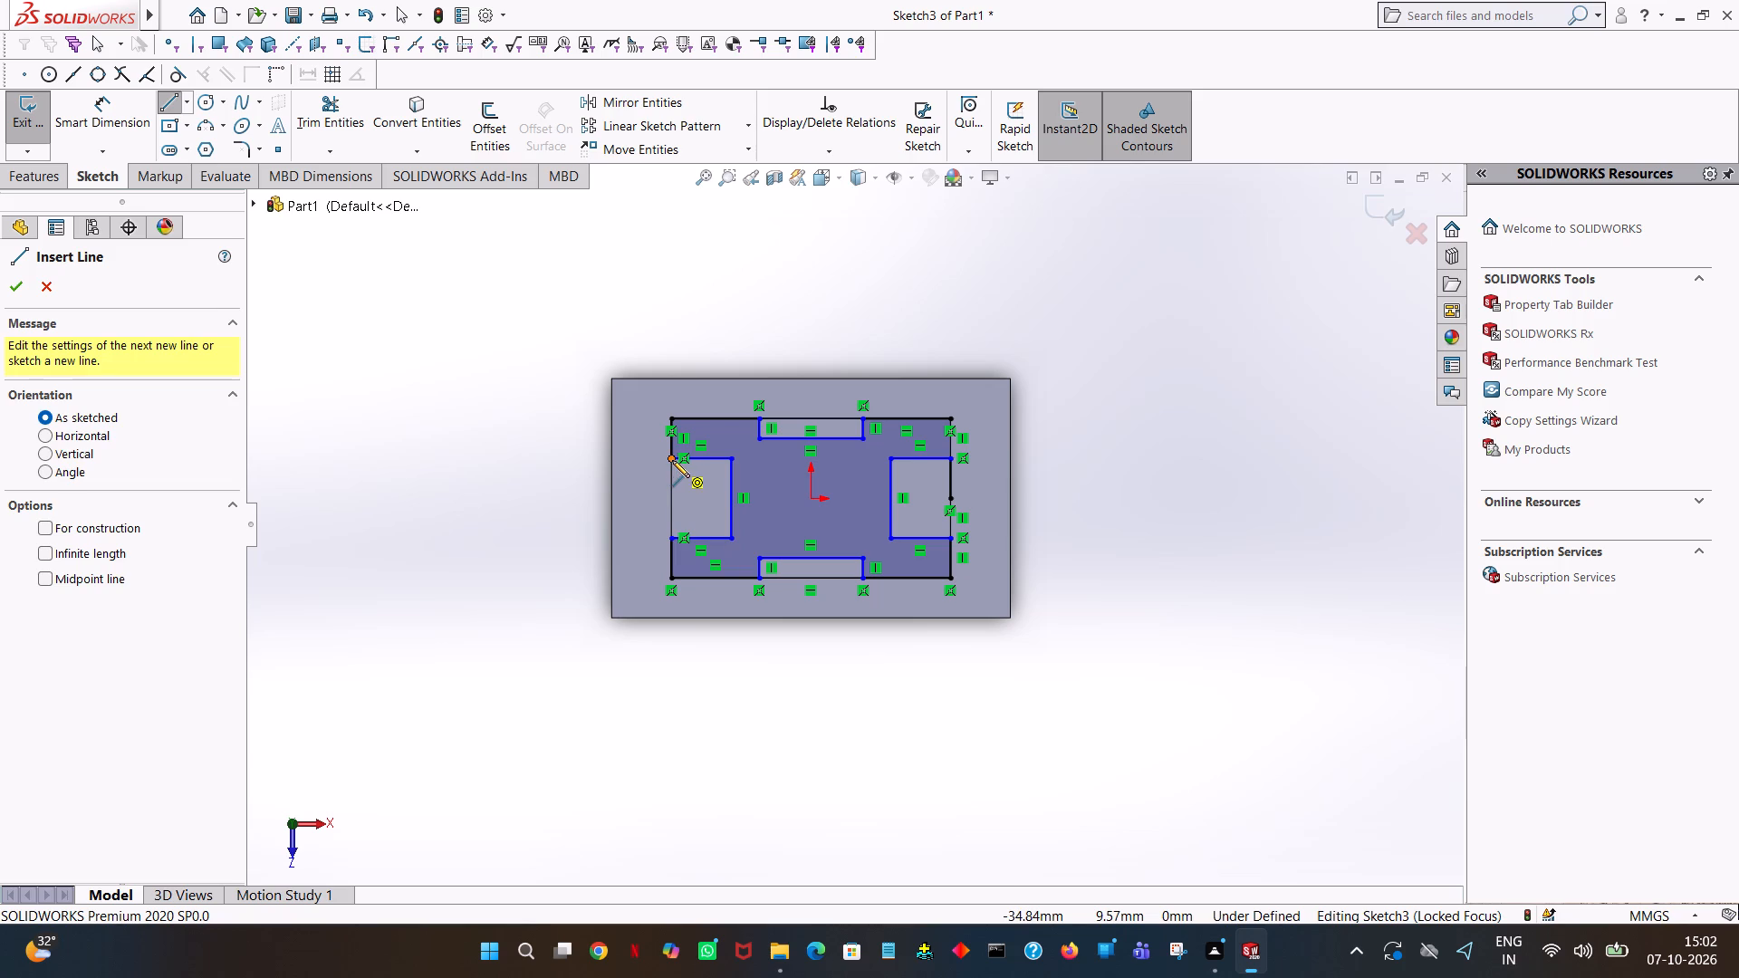
left_click(672, 460)
left_click(673, 538)
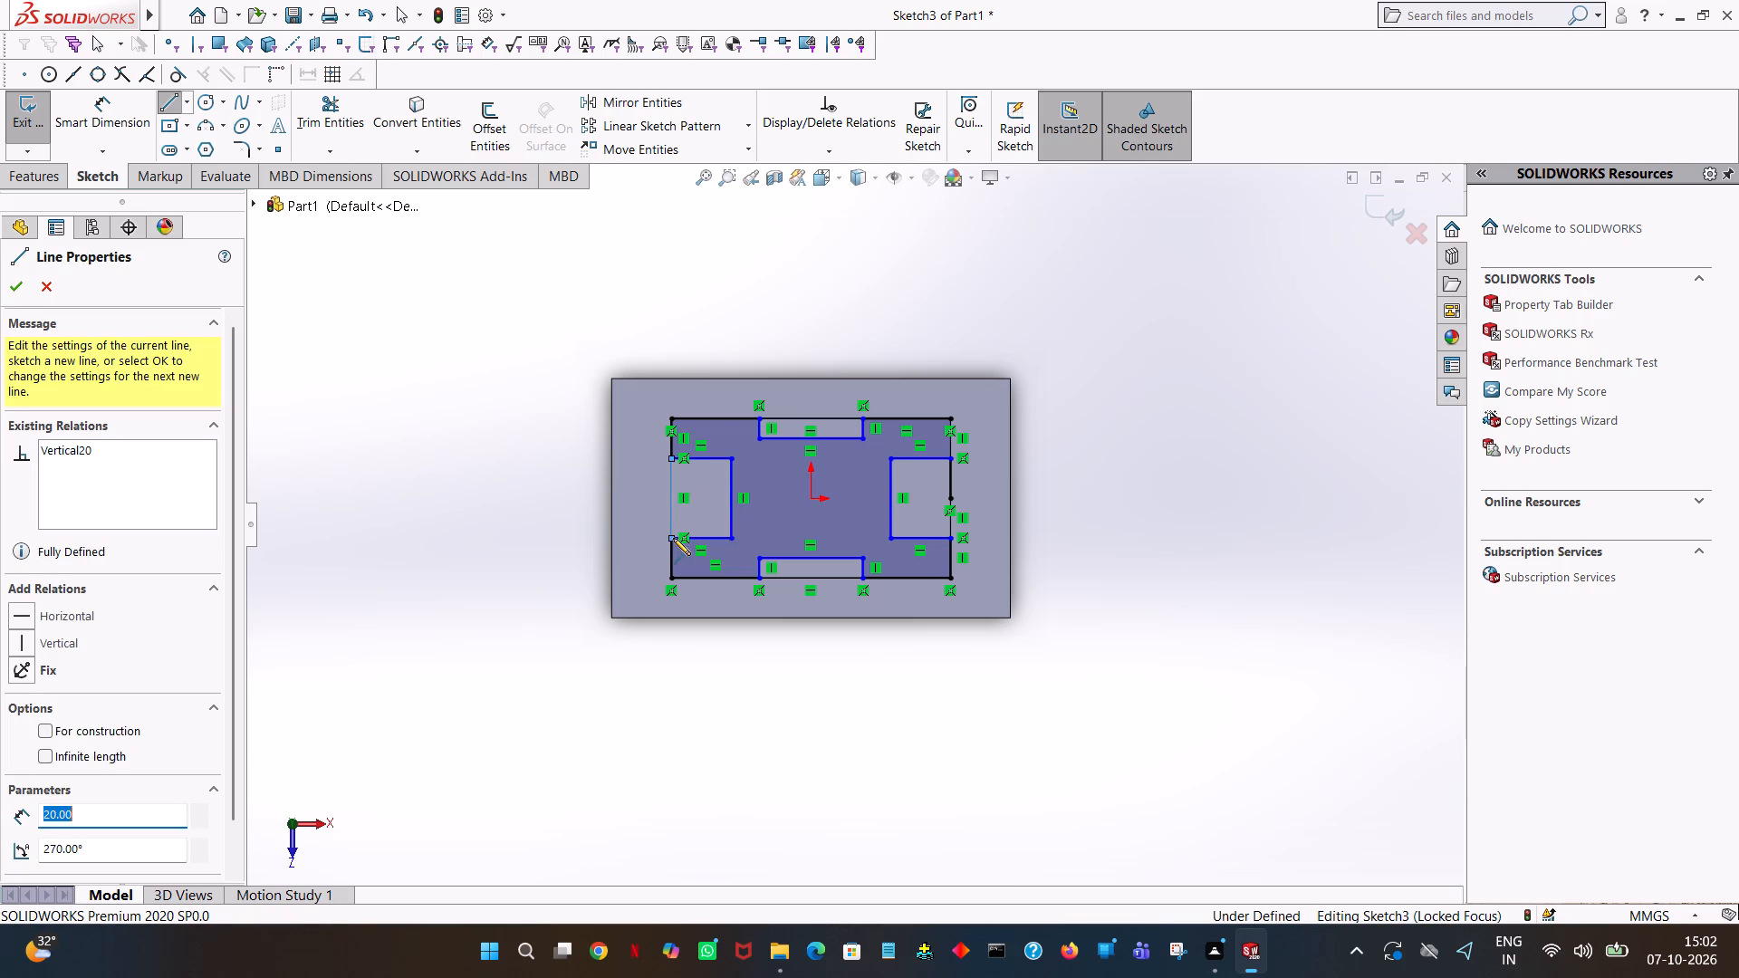
right_click(673, 538)
left_click(704, 551)
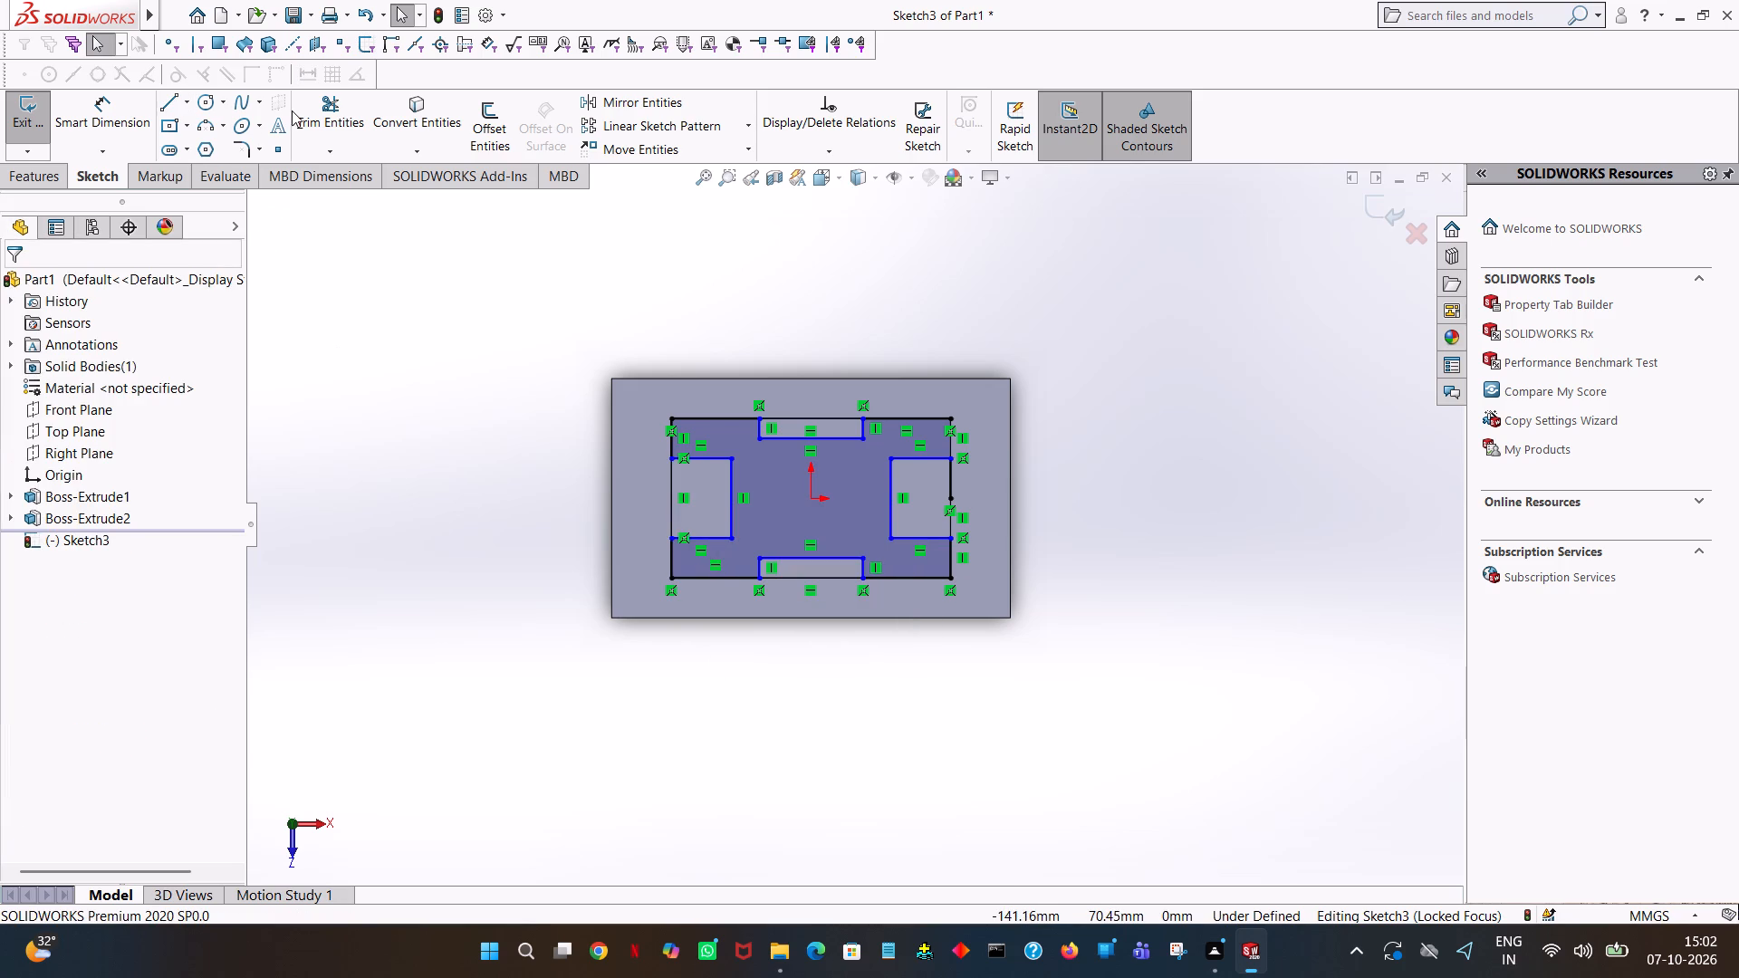
Trim to closest the outline segments around all four corners of the profile, keeping only the four closed notch rectangles.
left_click(302, 110)
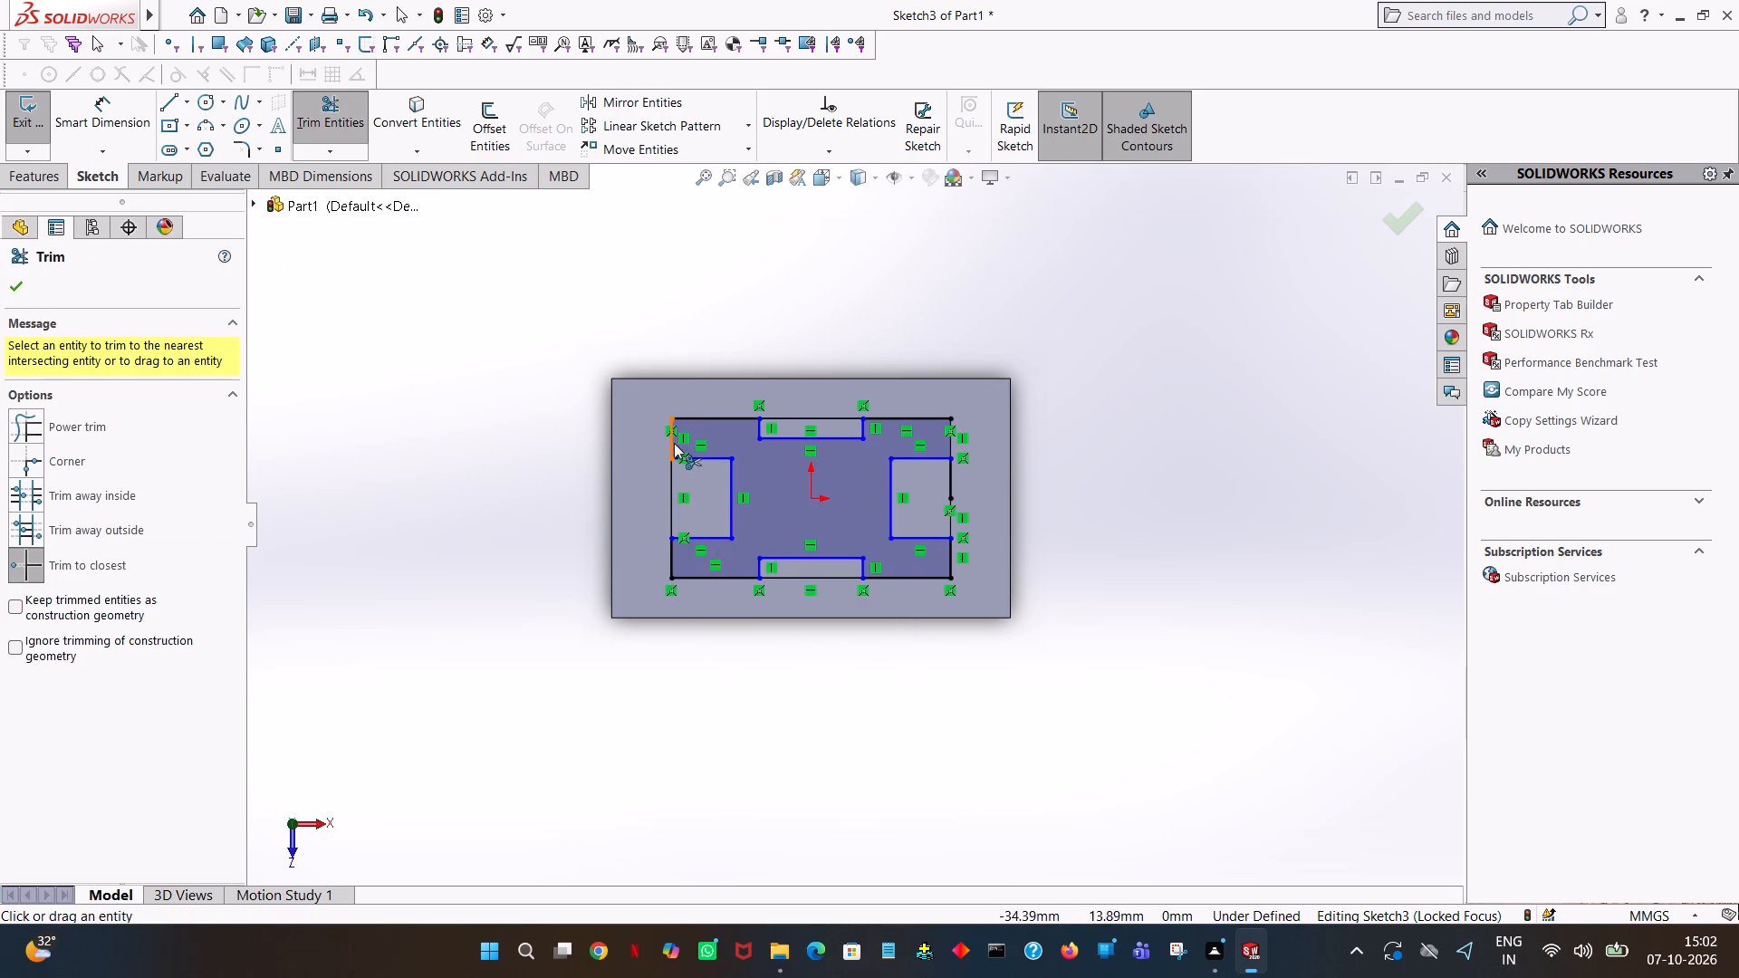
left_click(674, 443)
left_click(713, 418)
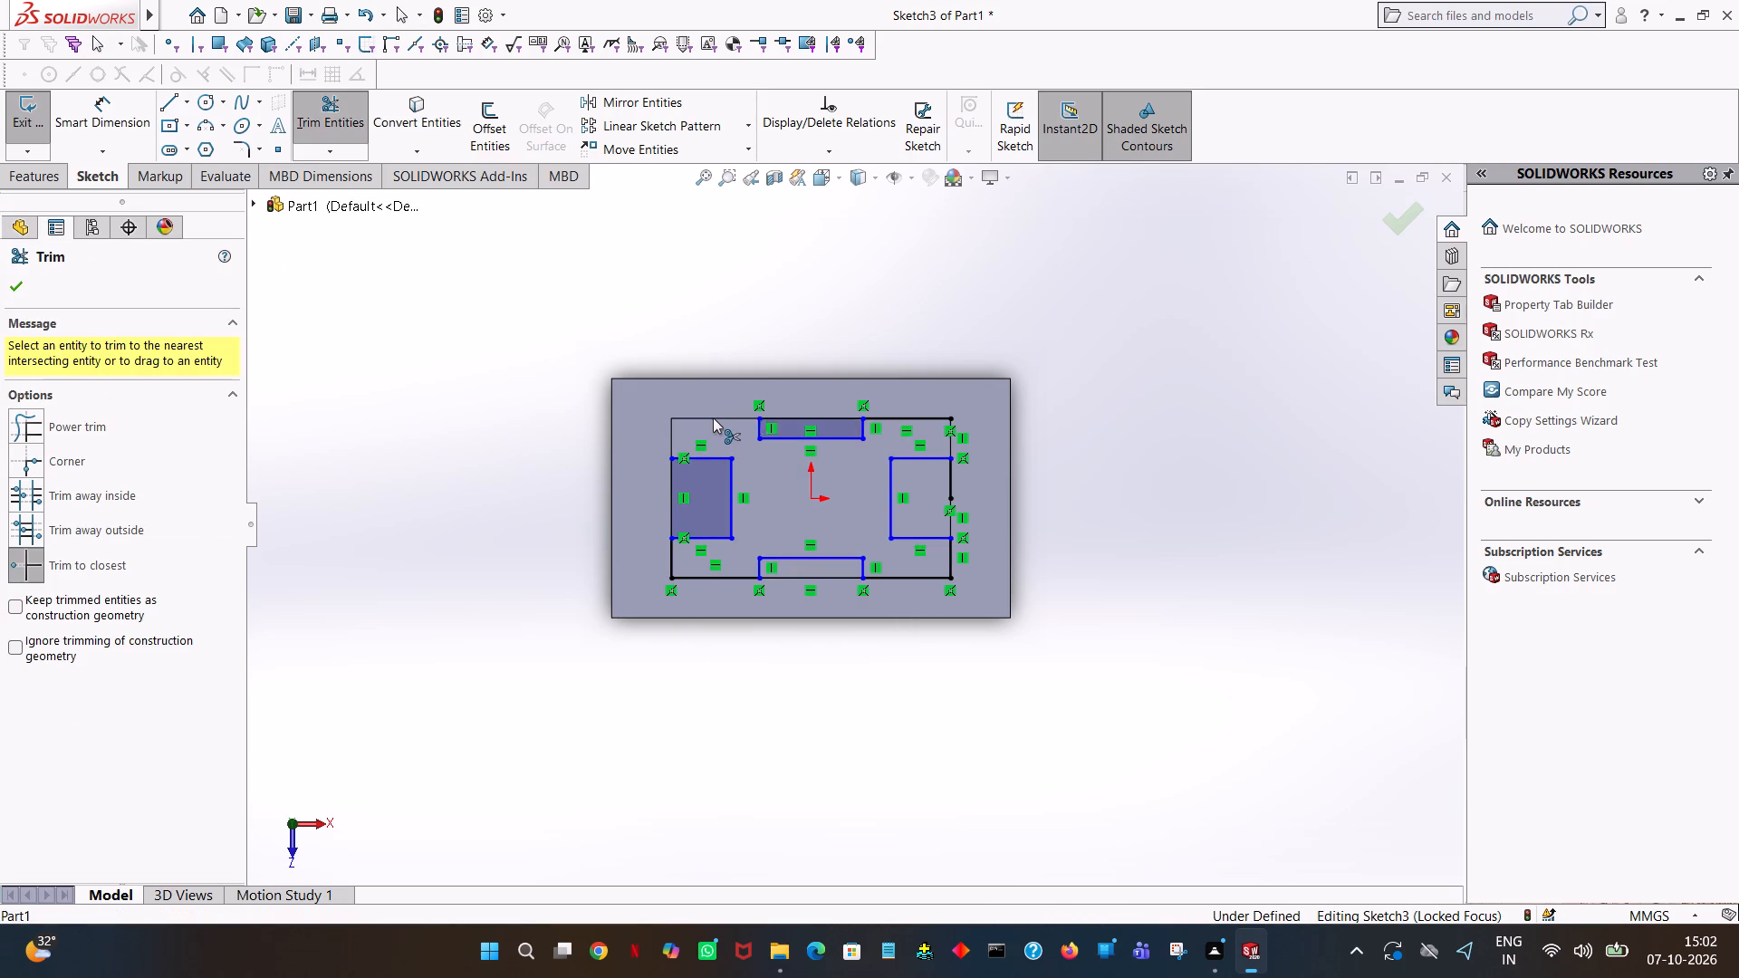
left_click(898, 419)
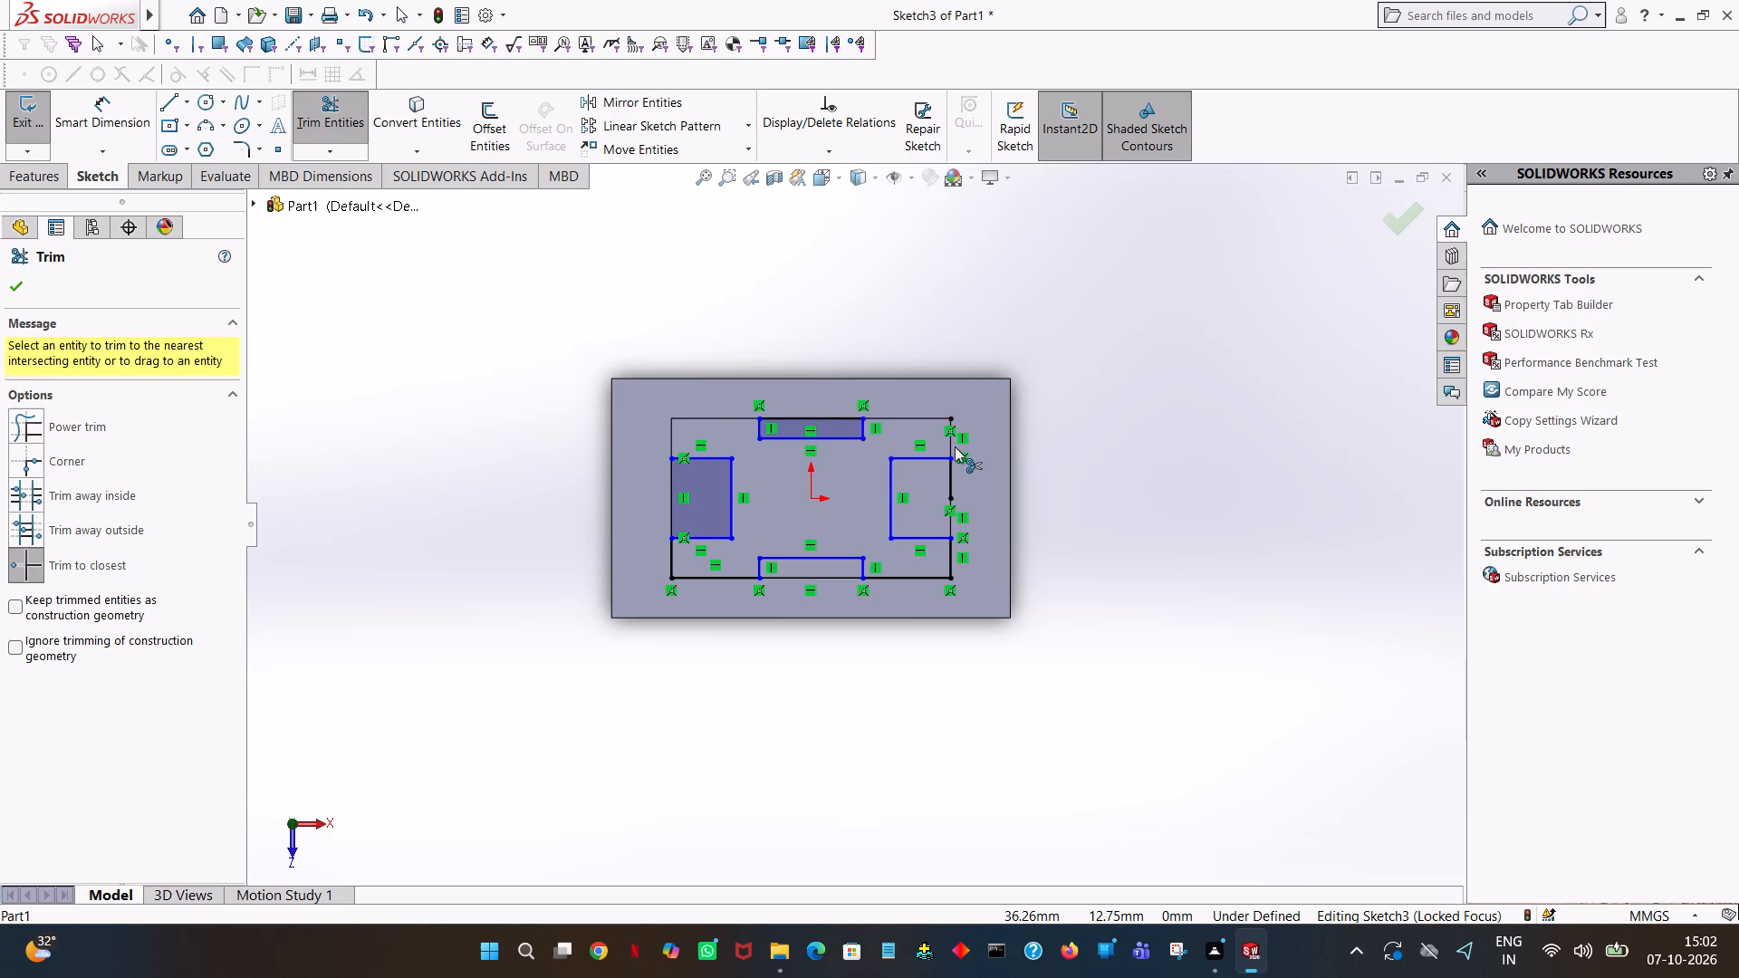
left_click(948, 446)
left_click(954, 570)
left_click(946, 579)
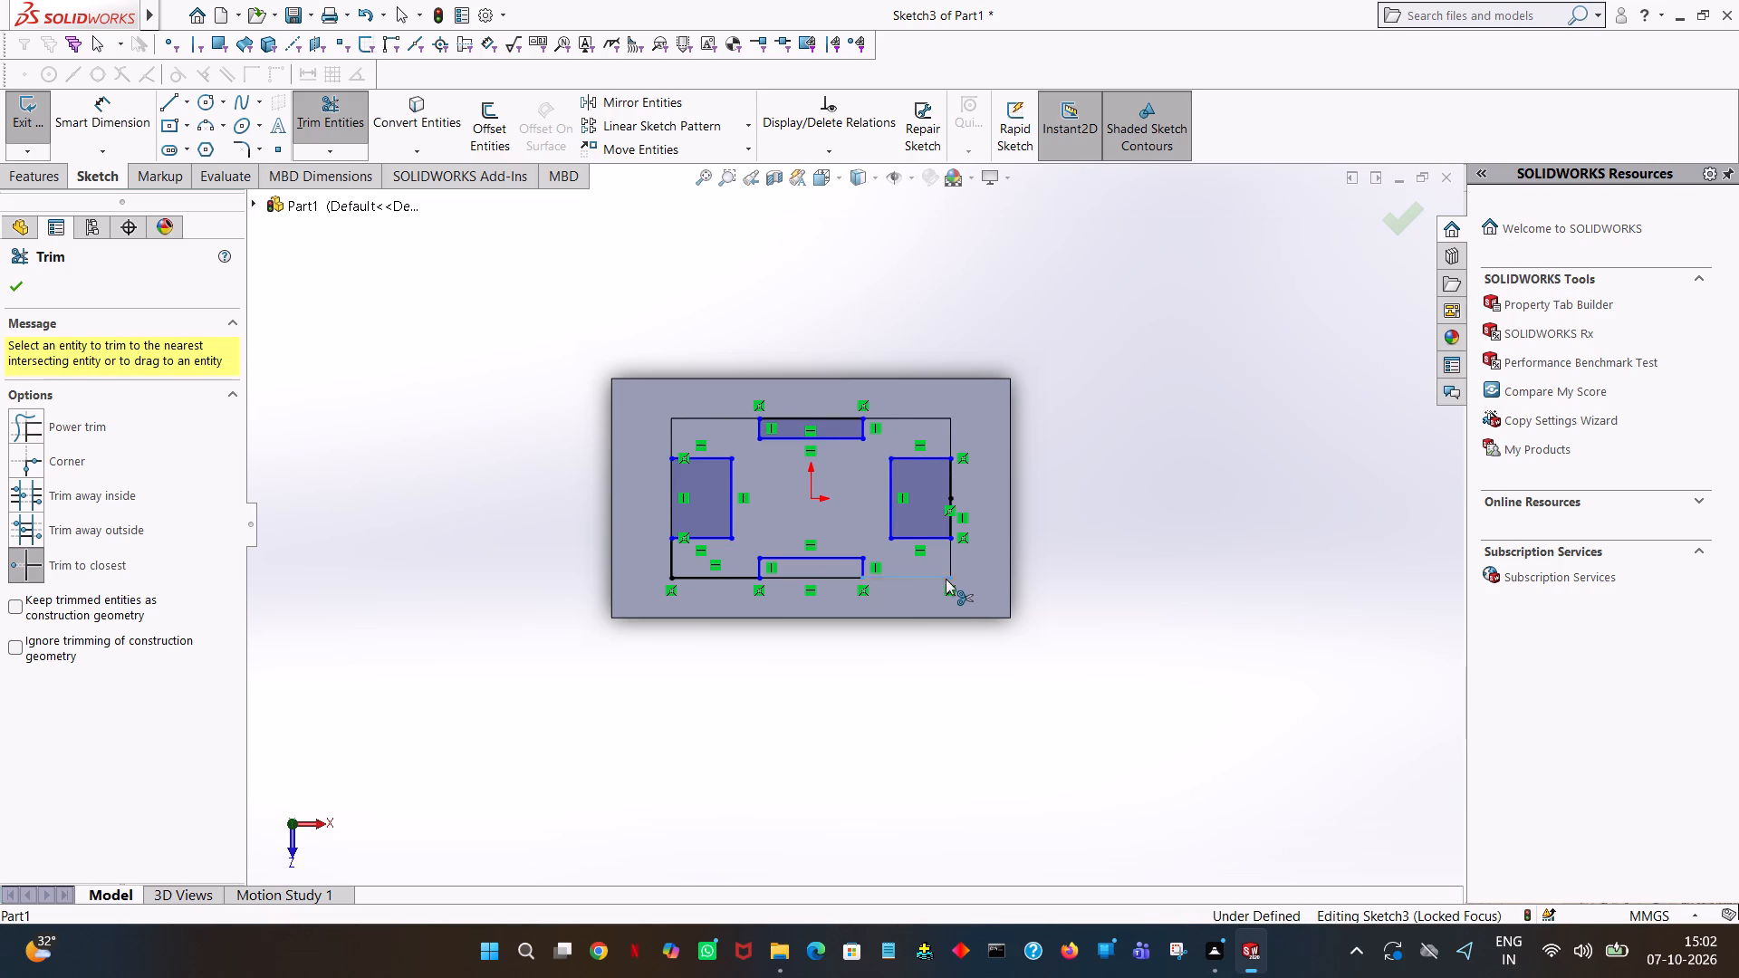
left_click(704, 578)
left_click(675, 566)
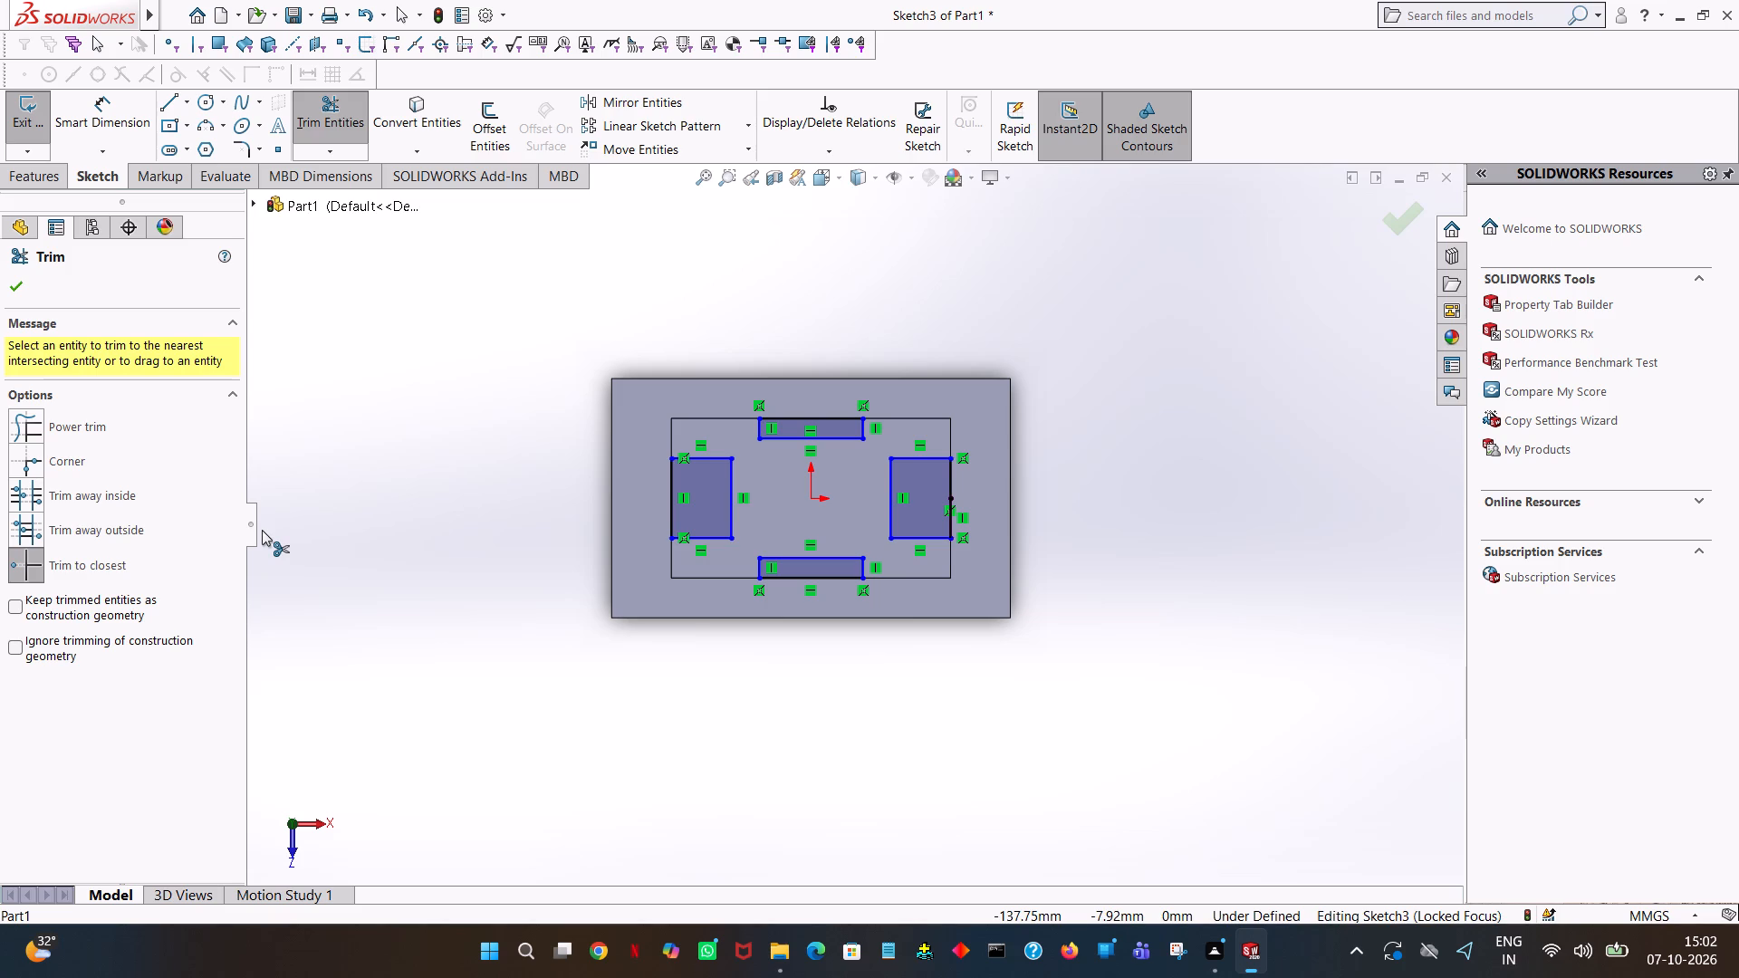
Create an extruded cut of the four notch rectangles down into the upper block.
left_click(27, 169)
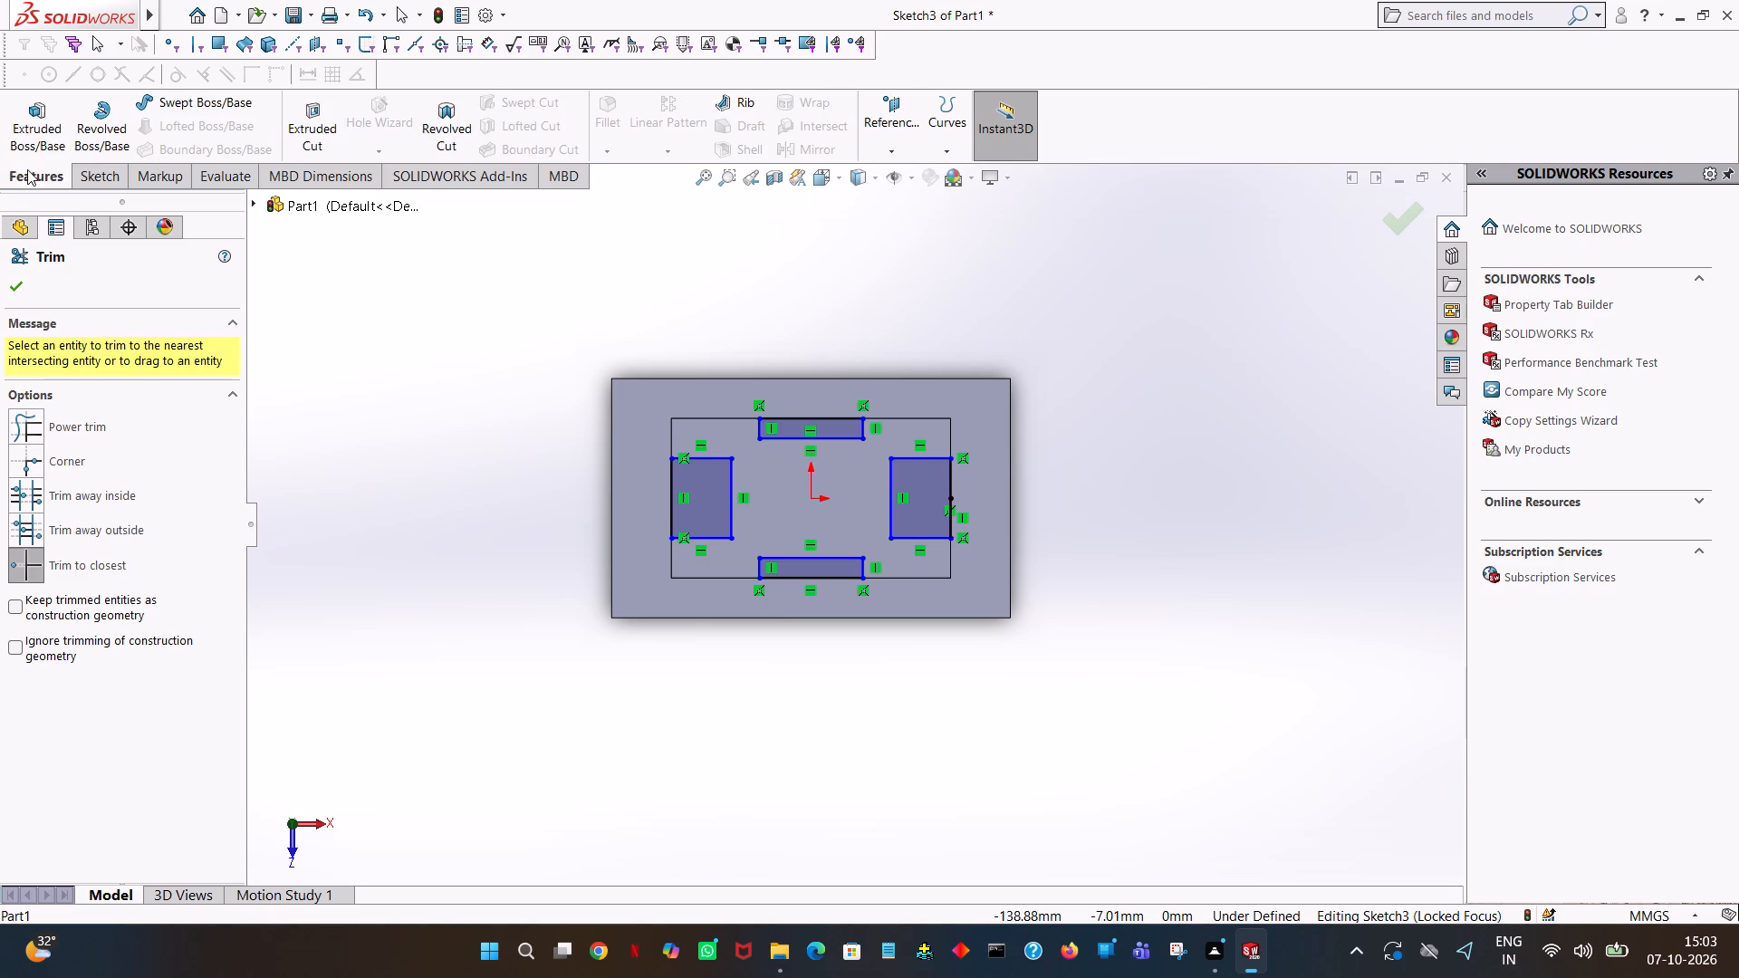
left_click(300, 132)
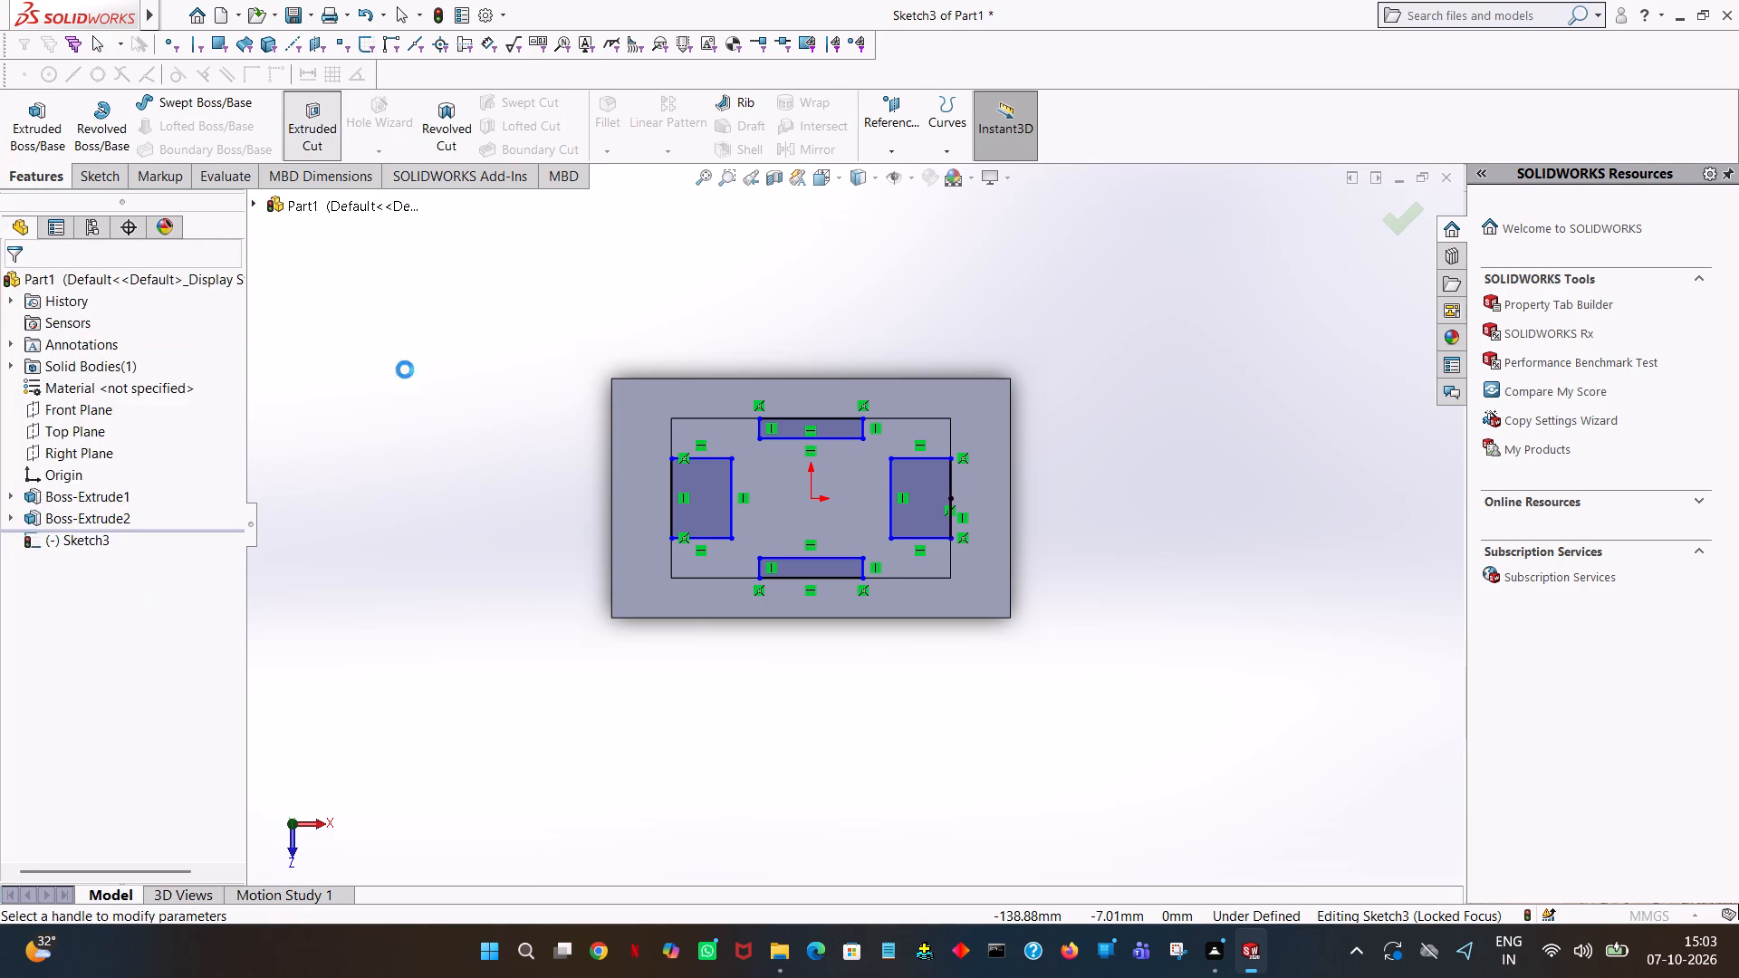
middle_click_drag(568, 636, 580, 301)
left_click(24, 276)
left_click(300, 331)
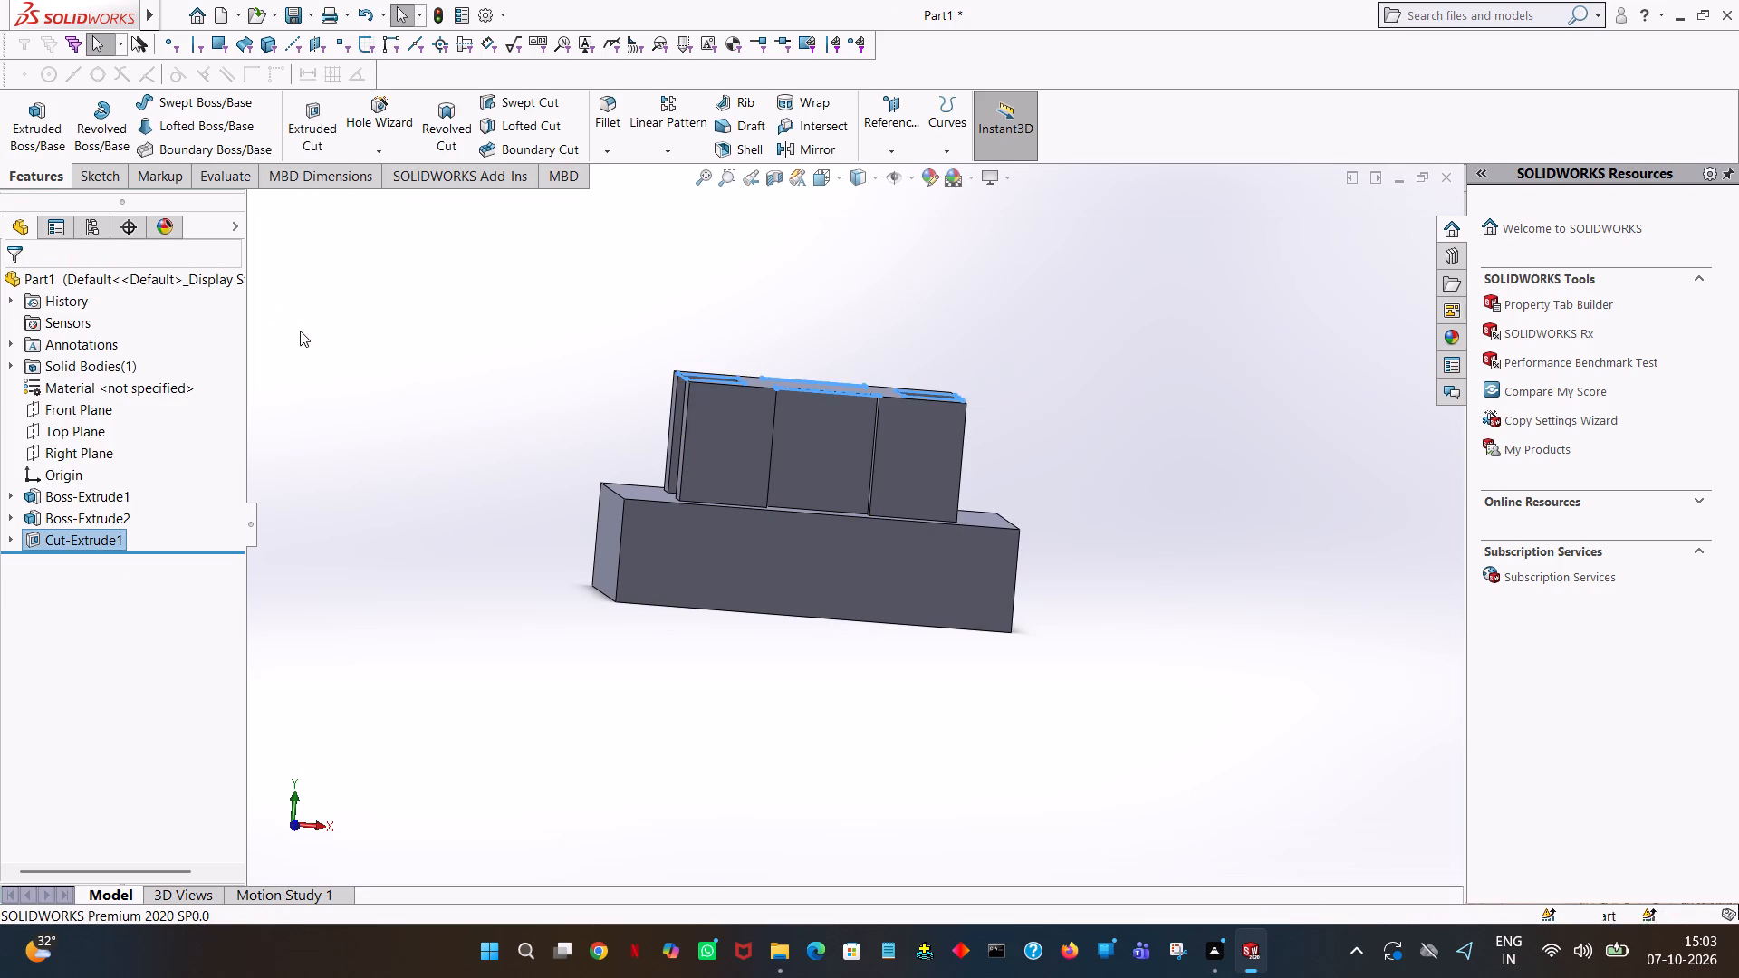
Create a reference plane parallel to the Front Plane at a 10 mm offset.
middle_click_drag(370, 346, 377, 641)
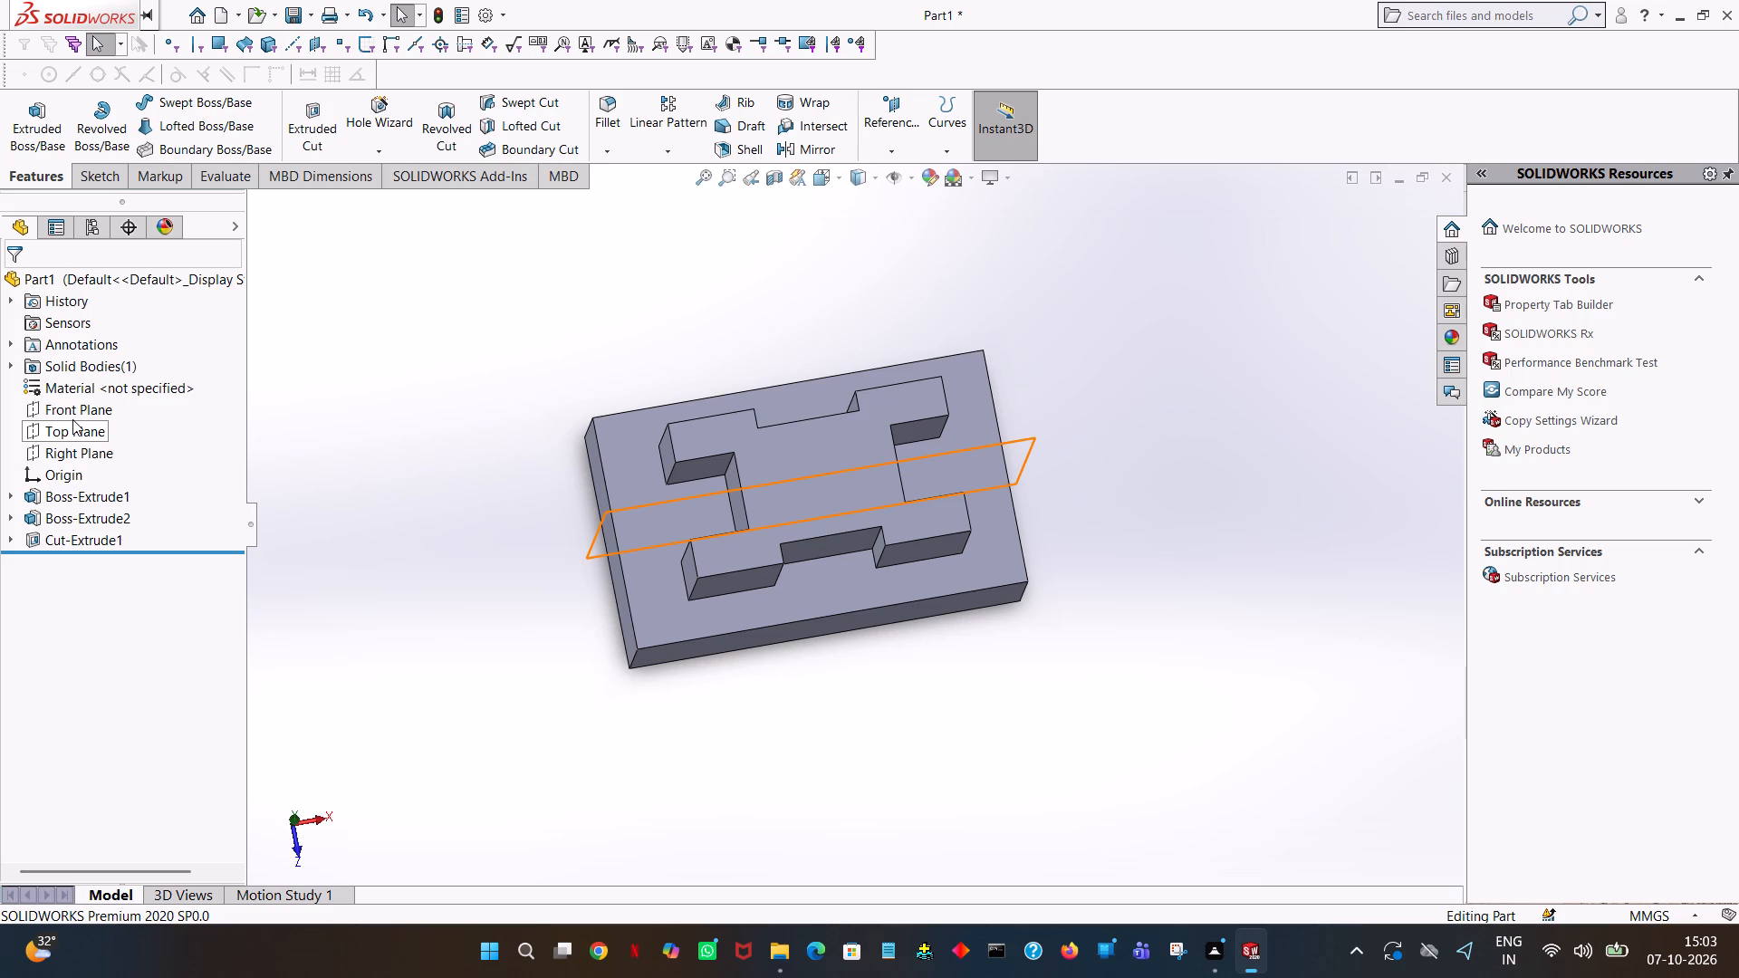
left_click(72, 419)
left_click(909, 148)
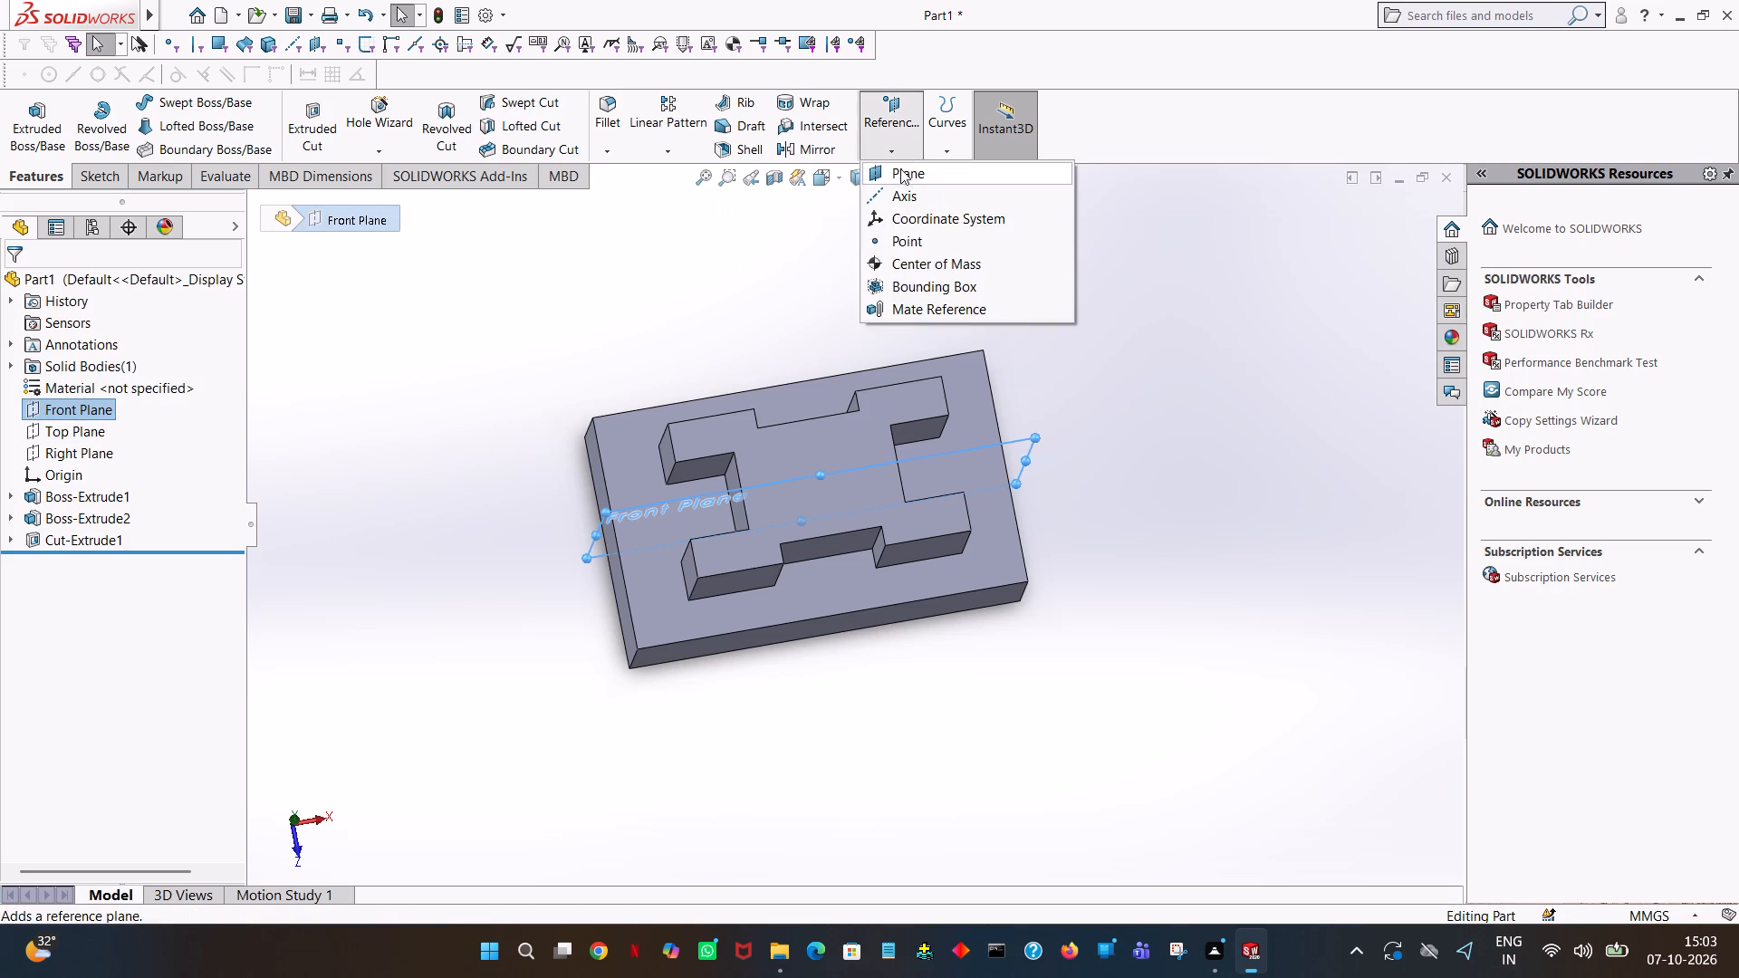
left_click(898, 174)
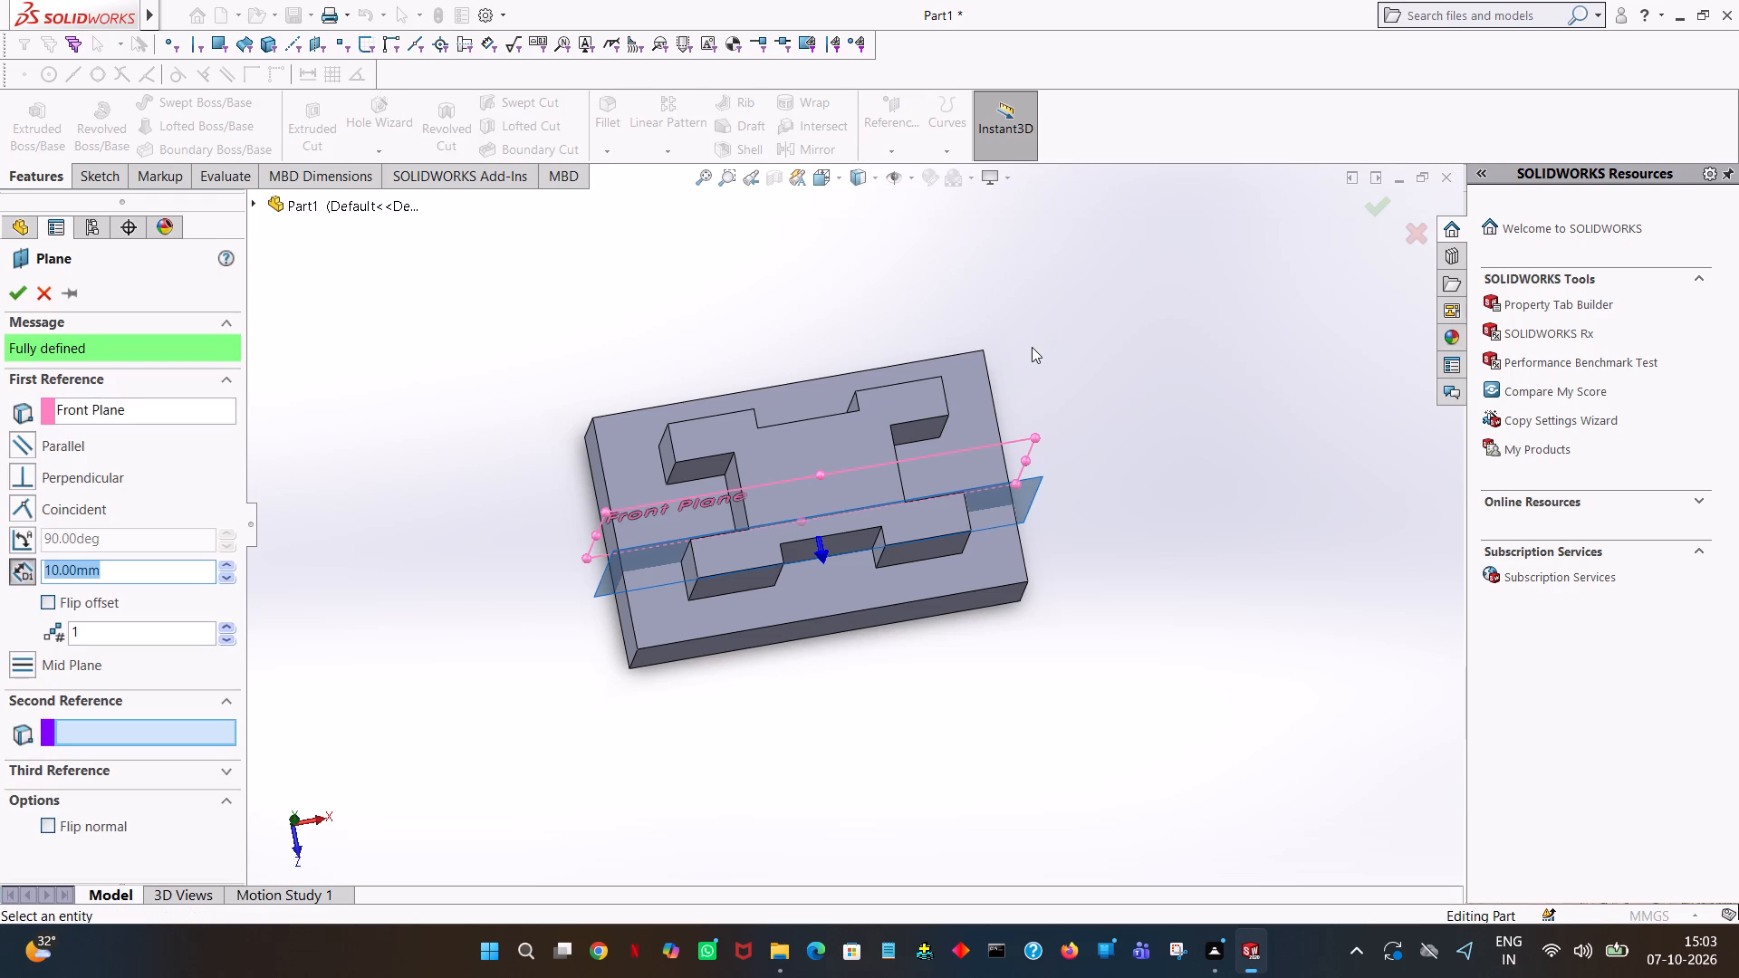
middle_click_drag(1032, 347, 1015, 411)
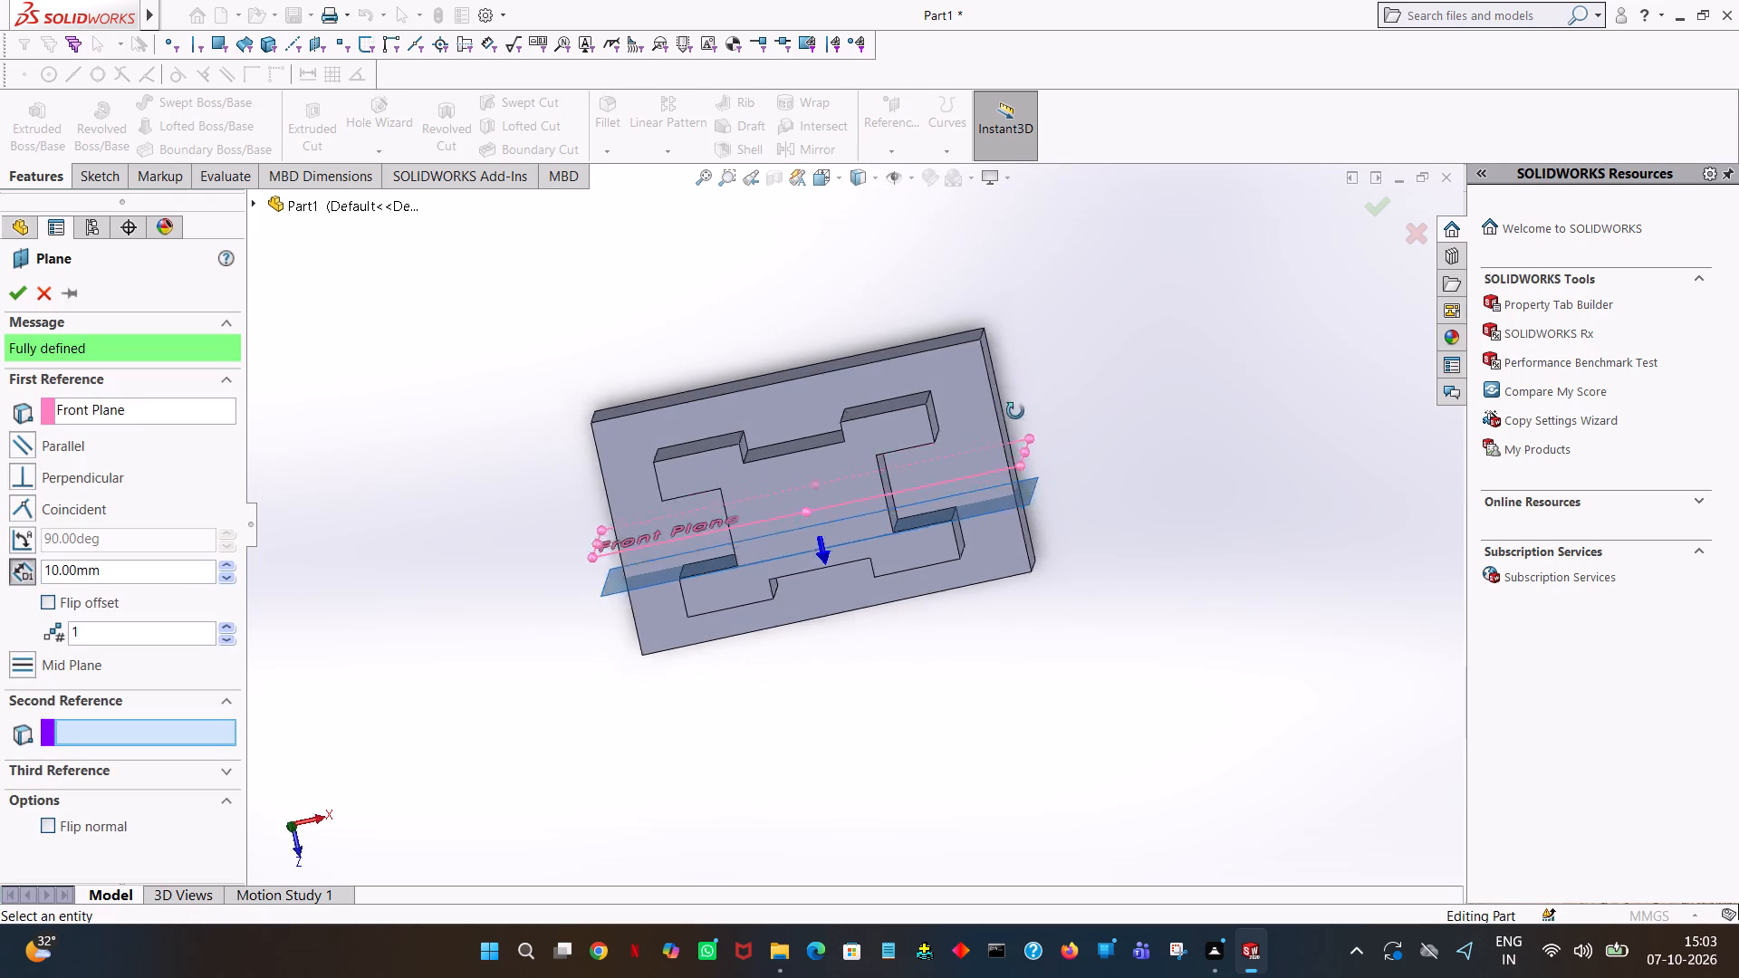
middle_click_drag(1015, 411, 1050, 312)
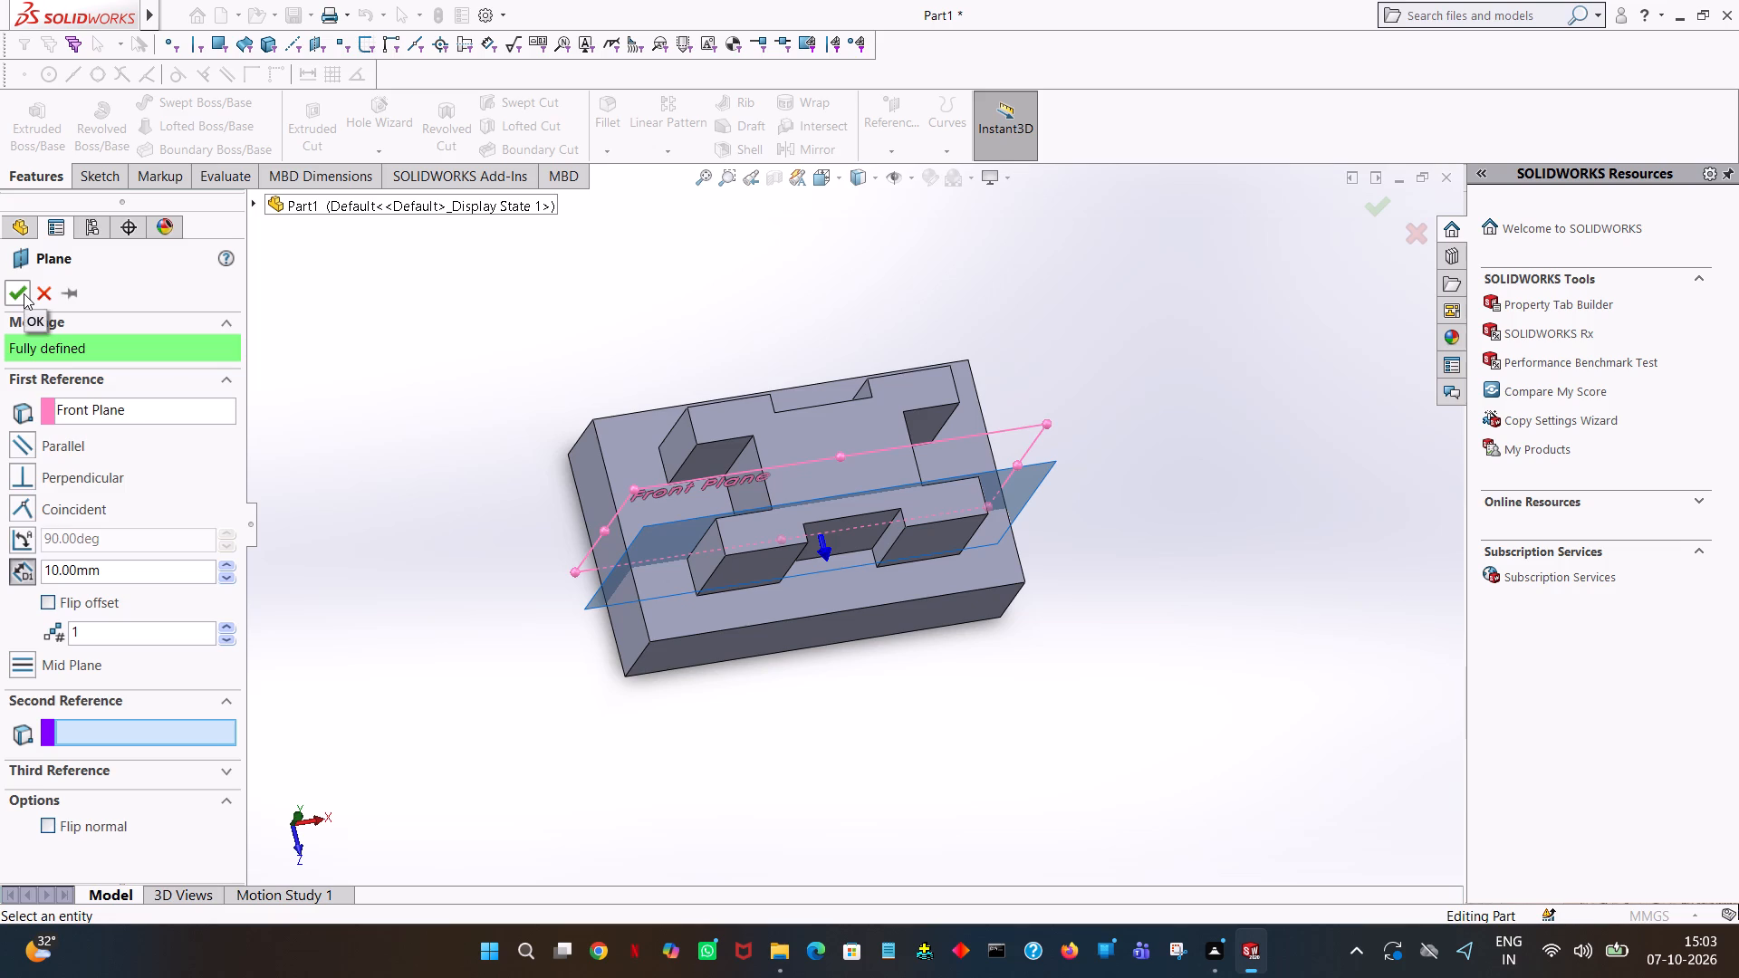
left_click(24, 293)
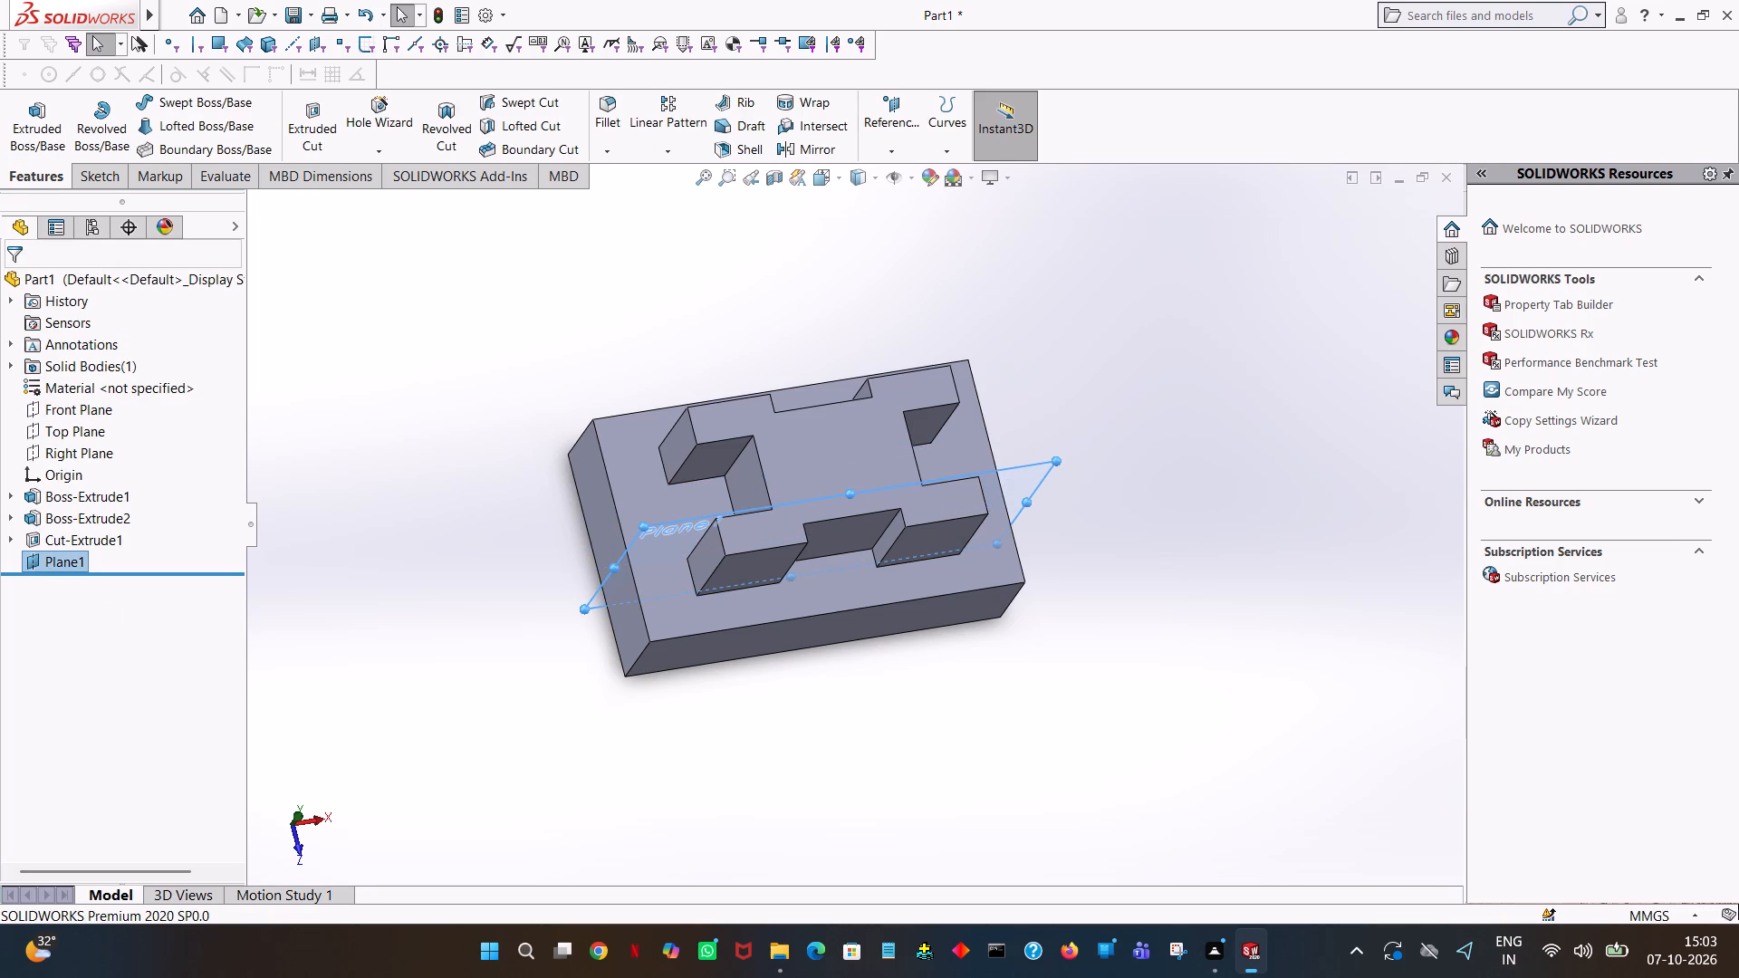
Start a sketch on the offset plane and draw a 15 mm line along the upper block's top edge from its left corner.
left_click(54, 558)
left_click(67, 538)
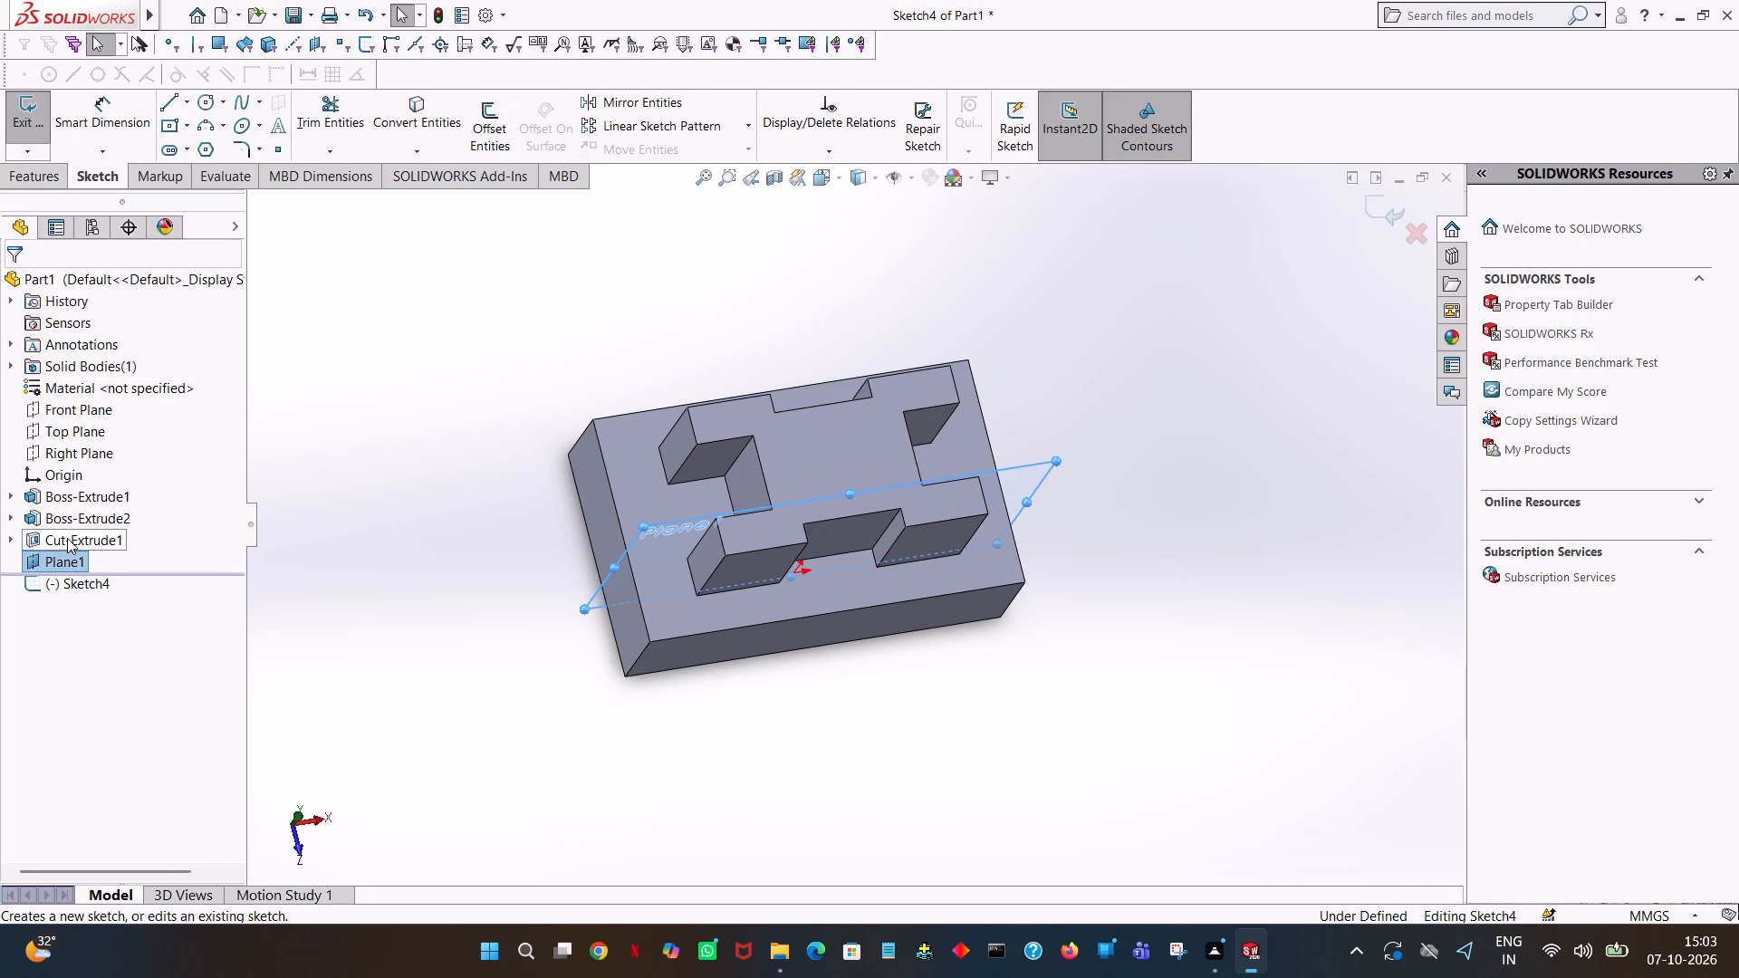
key("space")
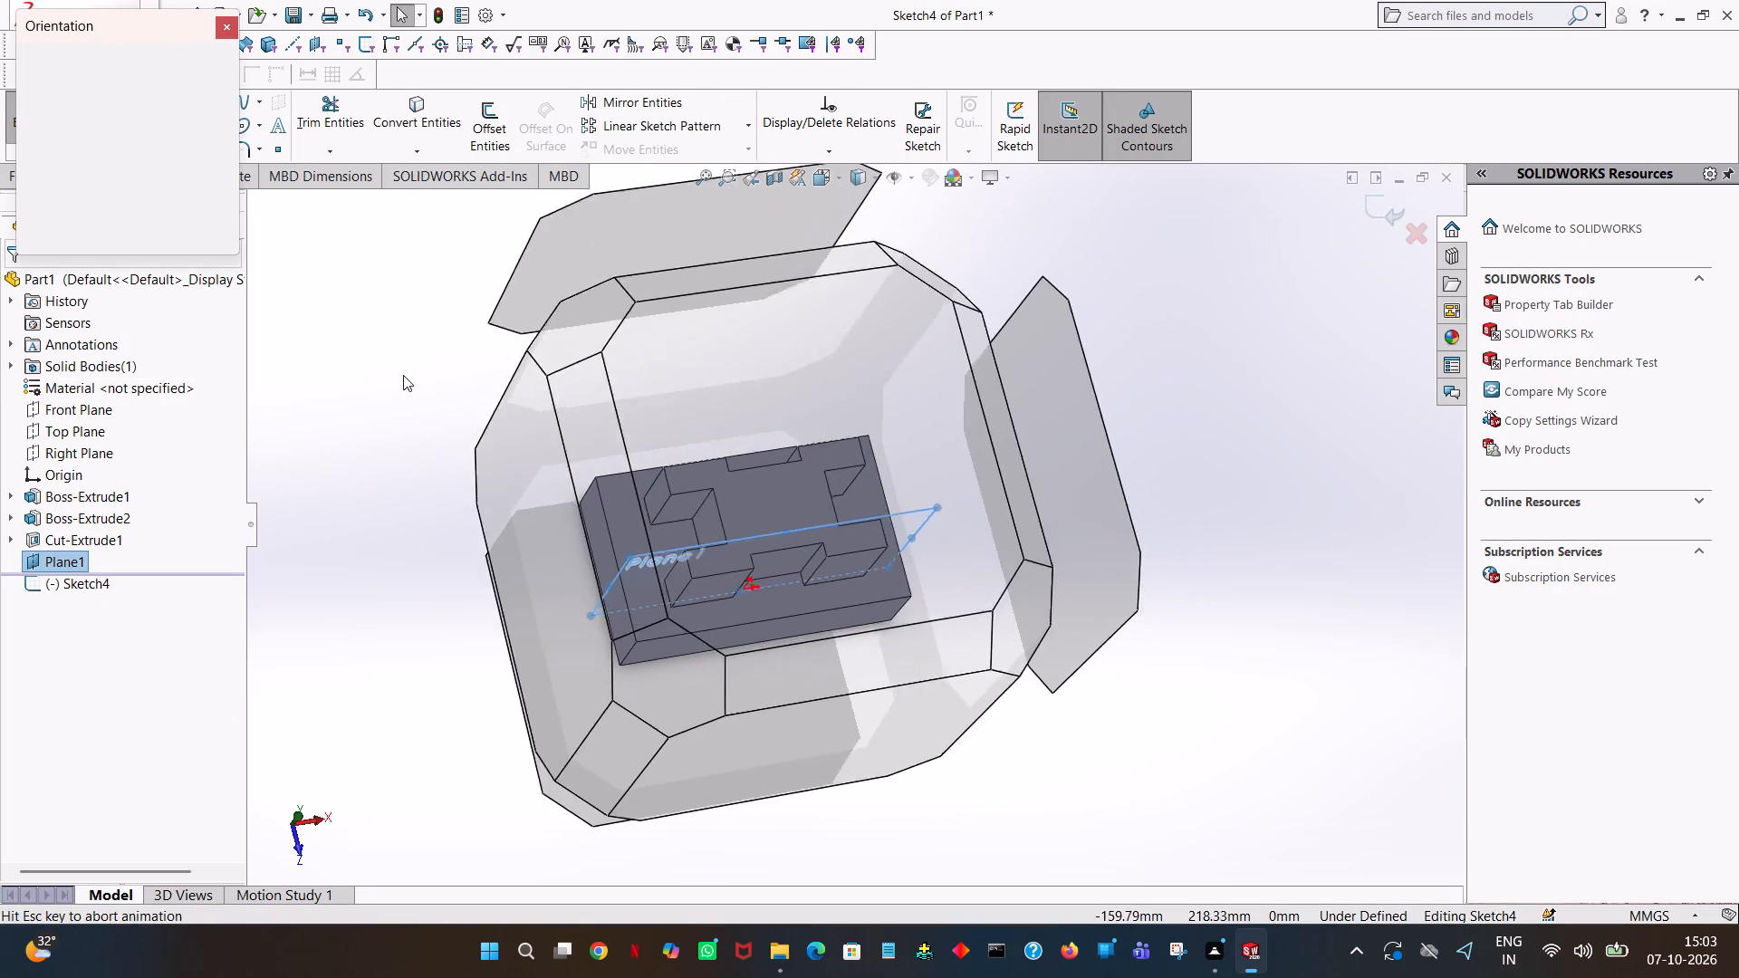
left_click(234, 140)
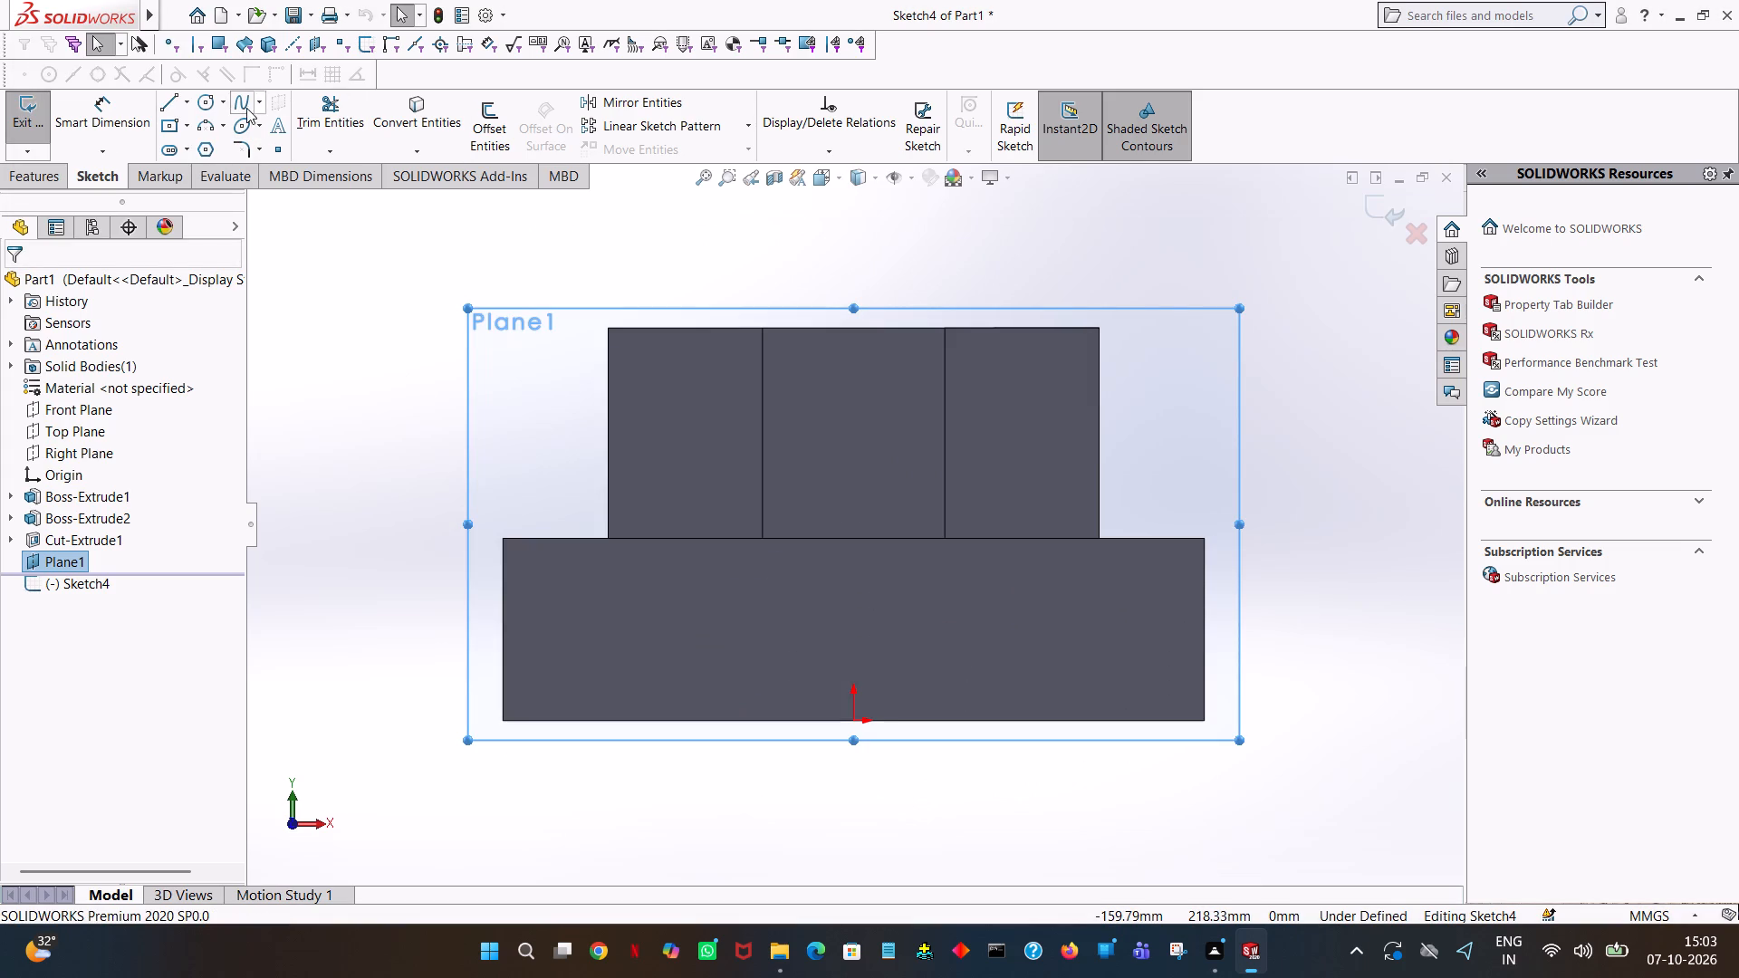
left_click(171, 105)
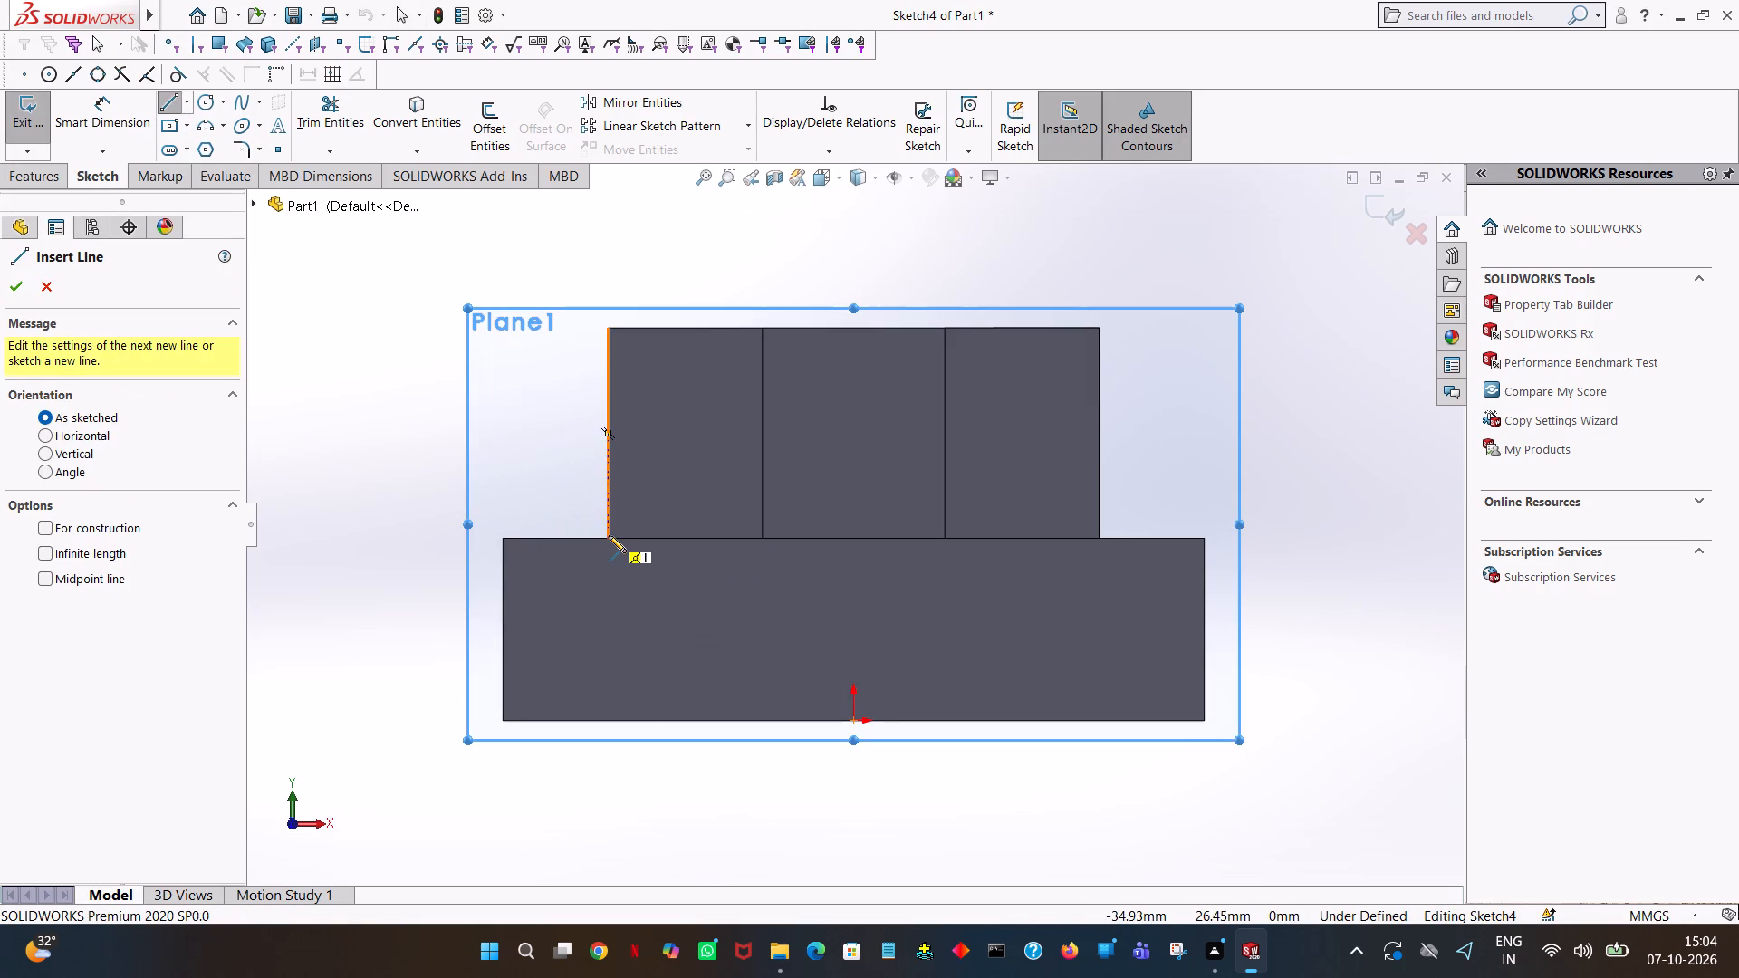
left_click(607, 329)
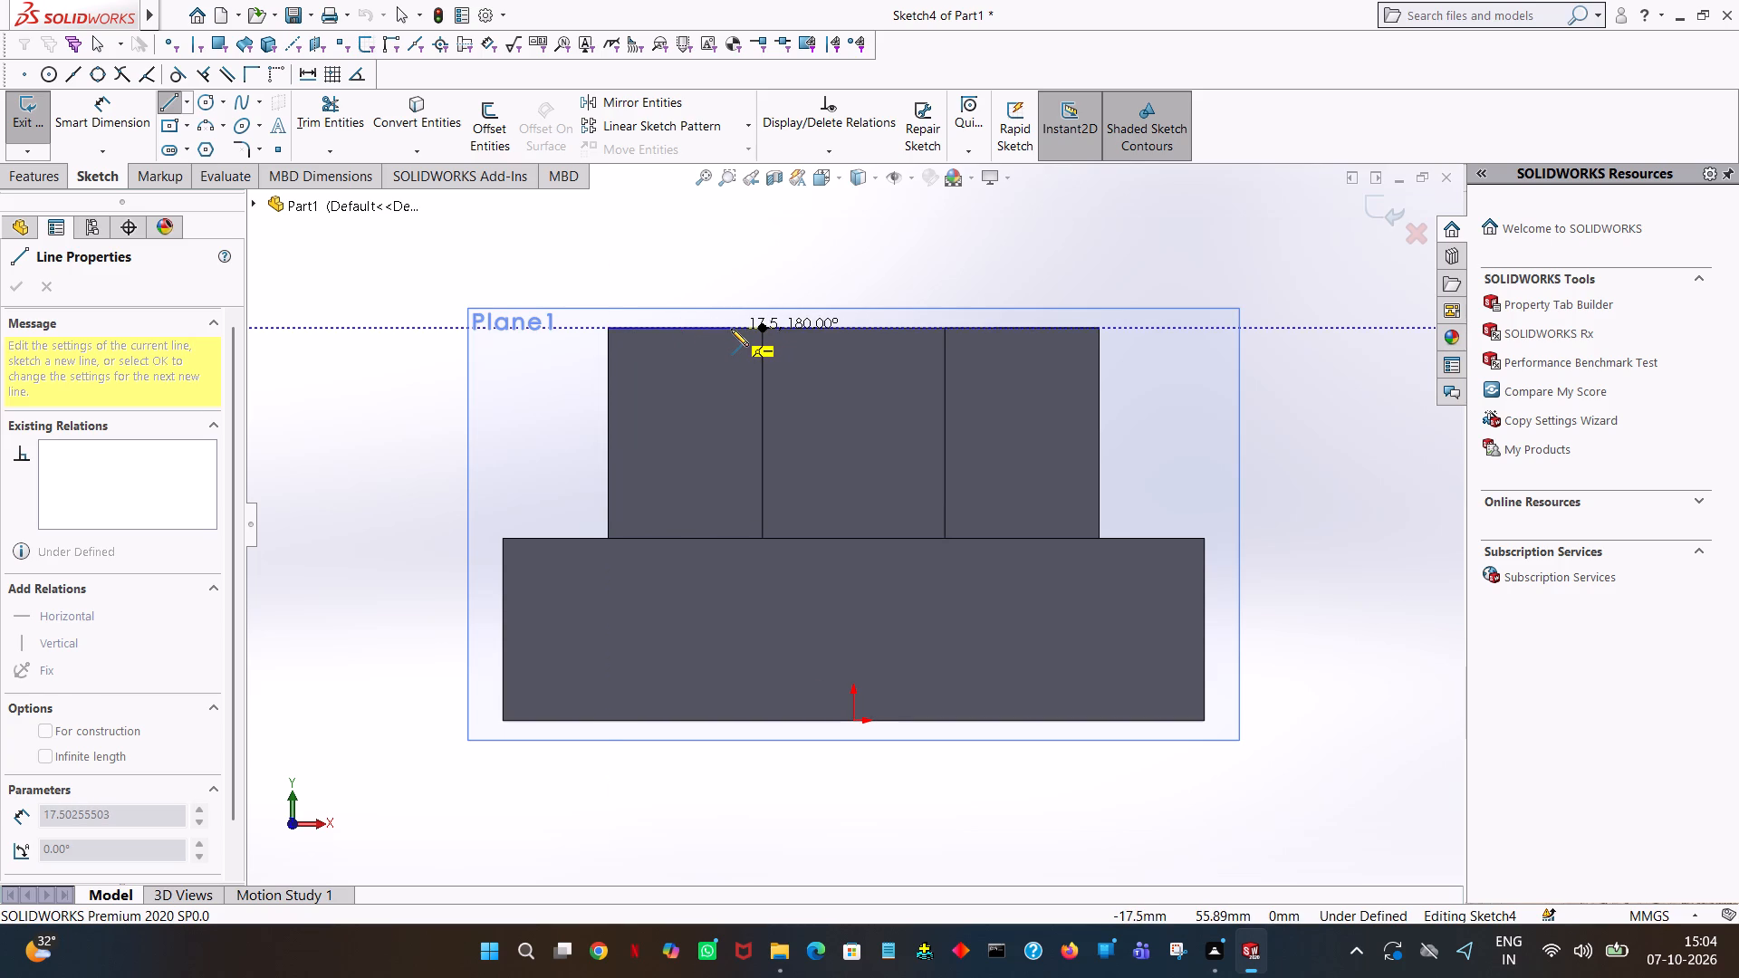
left_click(731, 329)
type("15")
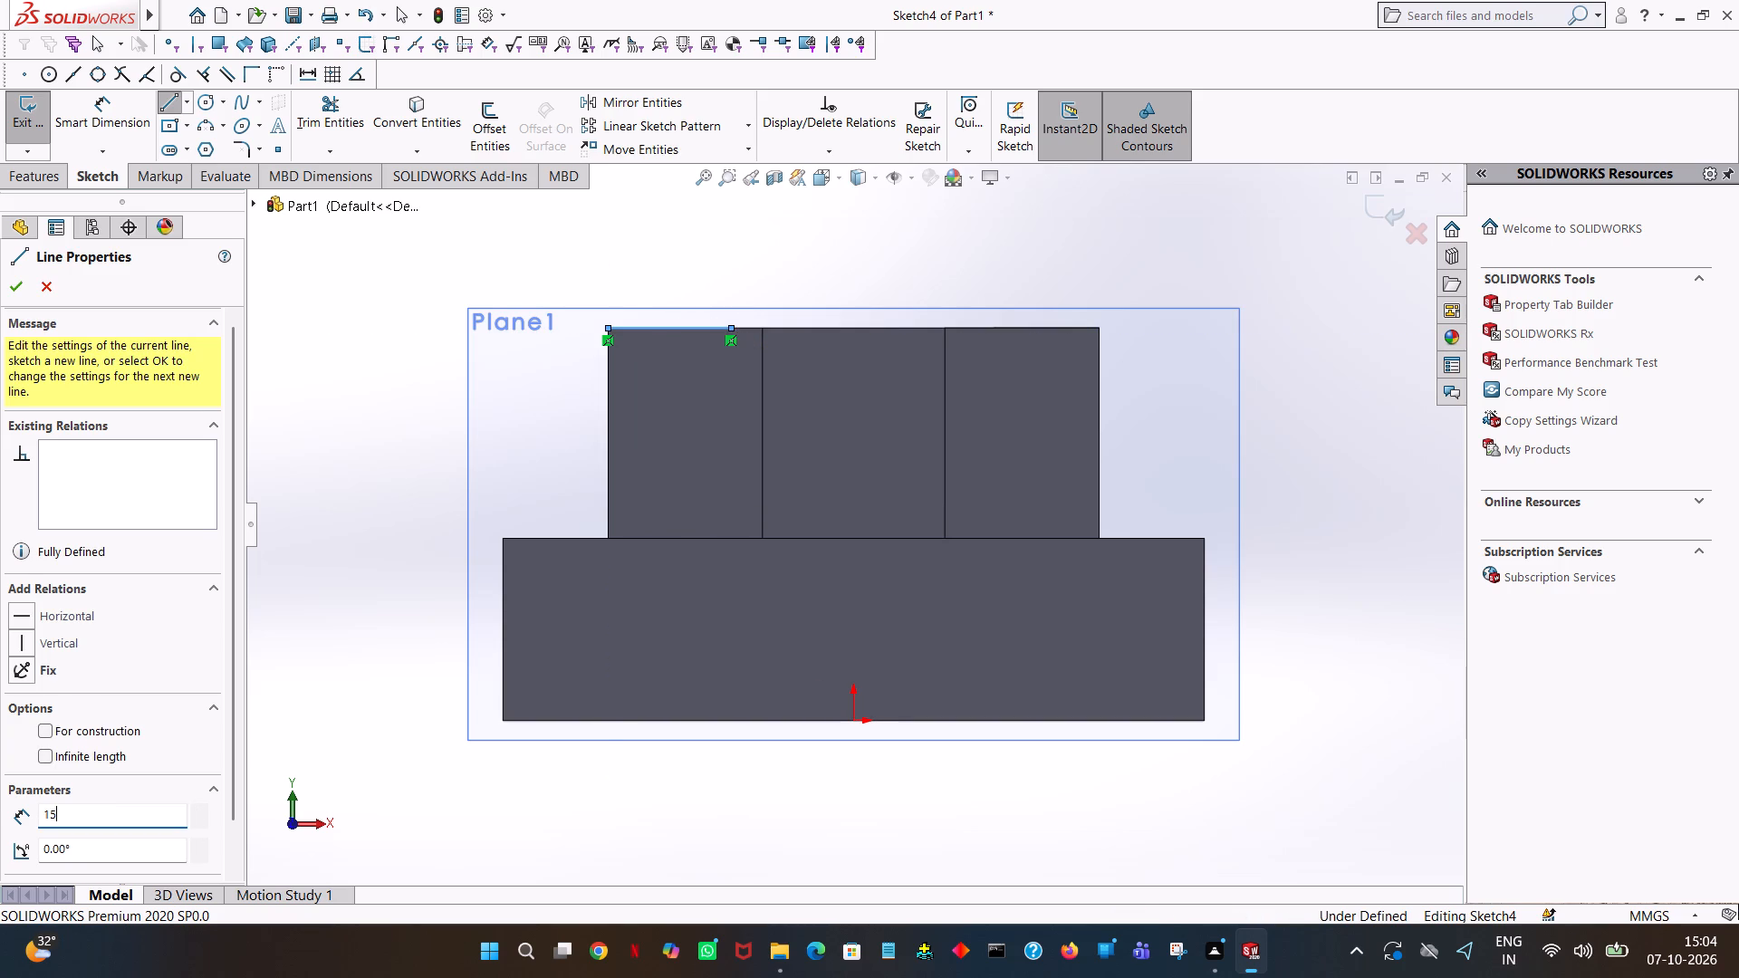
key("Return")
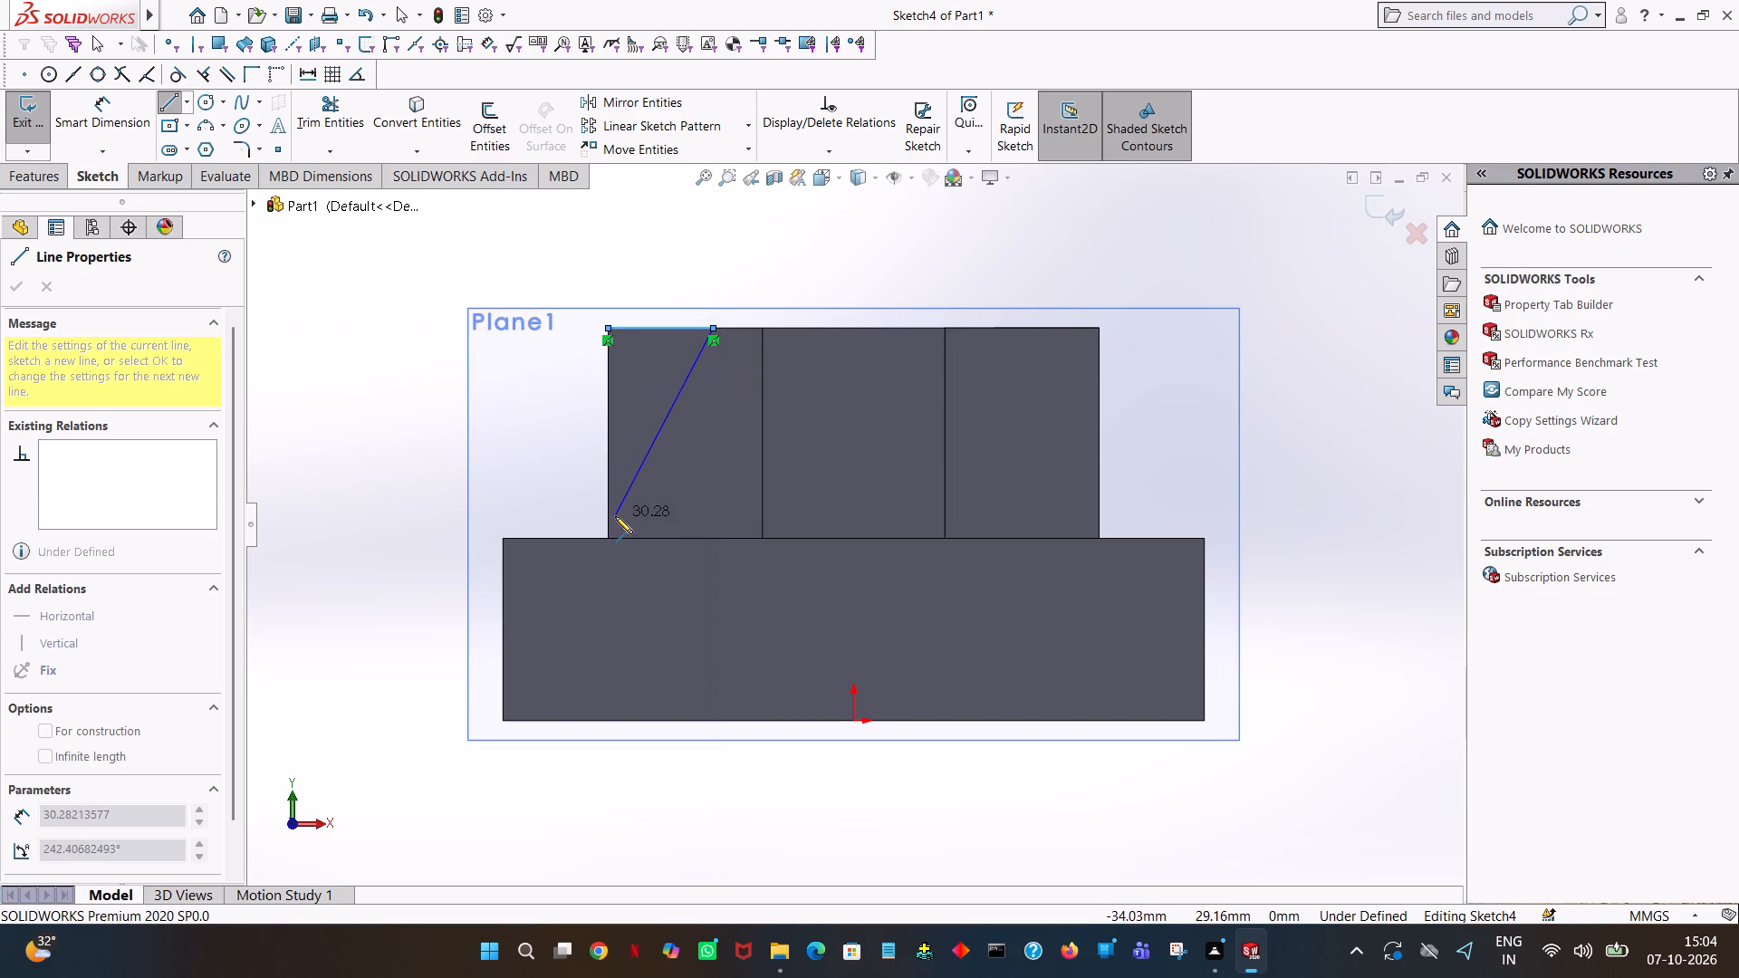
Close a left-hand rib triangle with a diagonal to the upper block's lower left corner, a 15 mm base line and a 30 mm vertical.
left_click(608, 540)
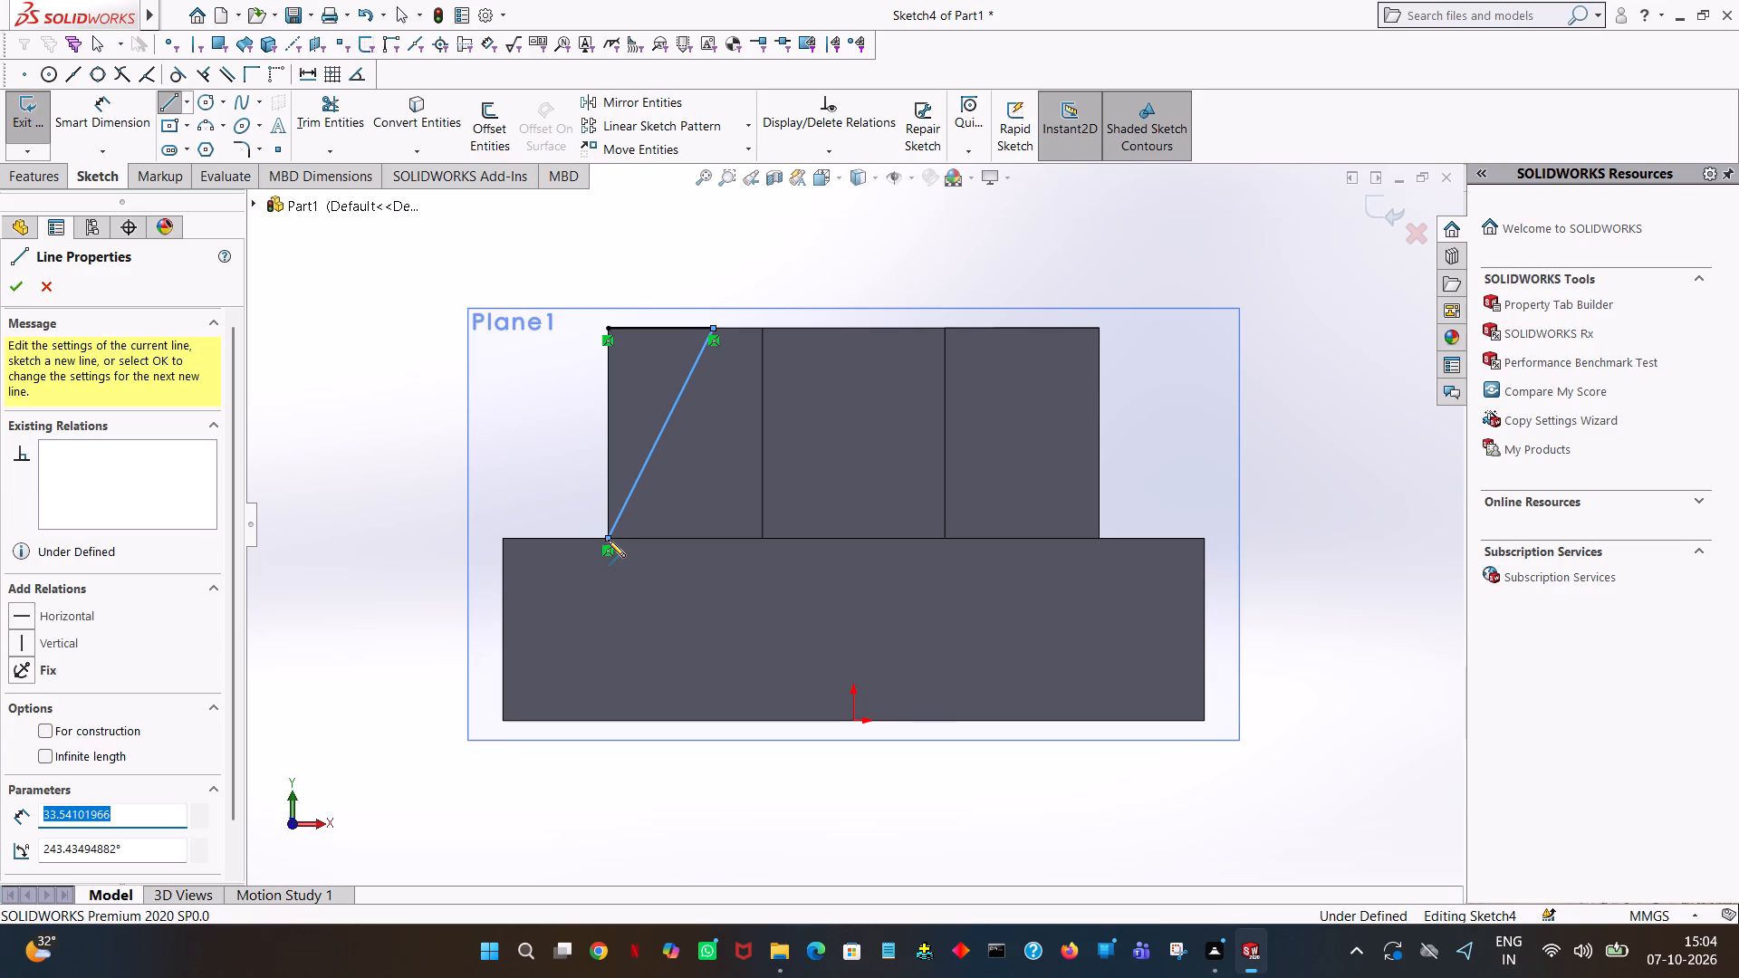
left_click(715, 539)
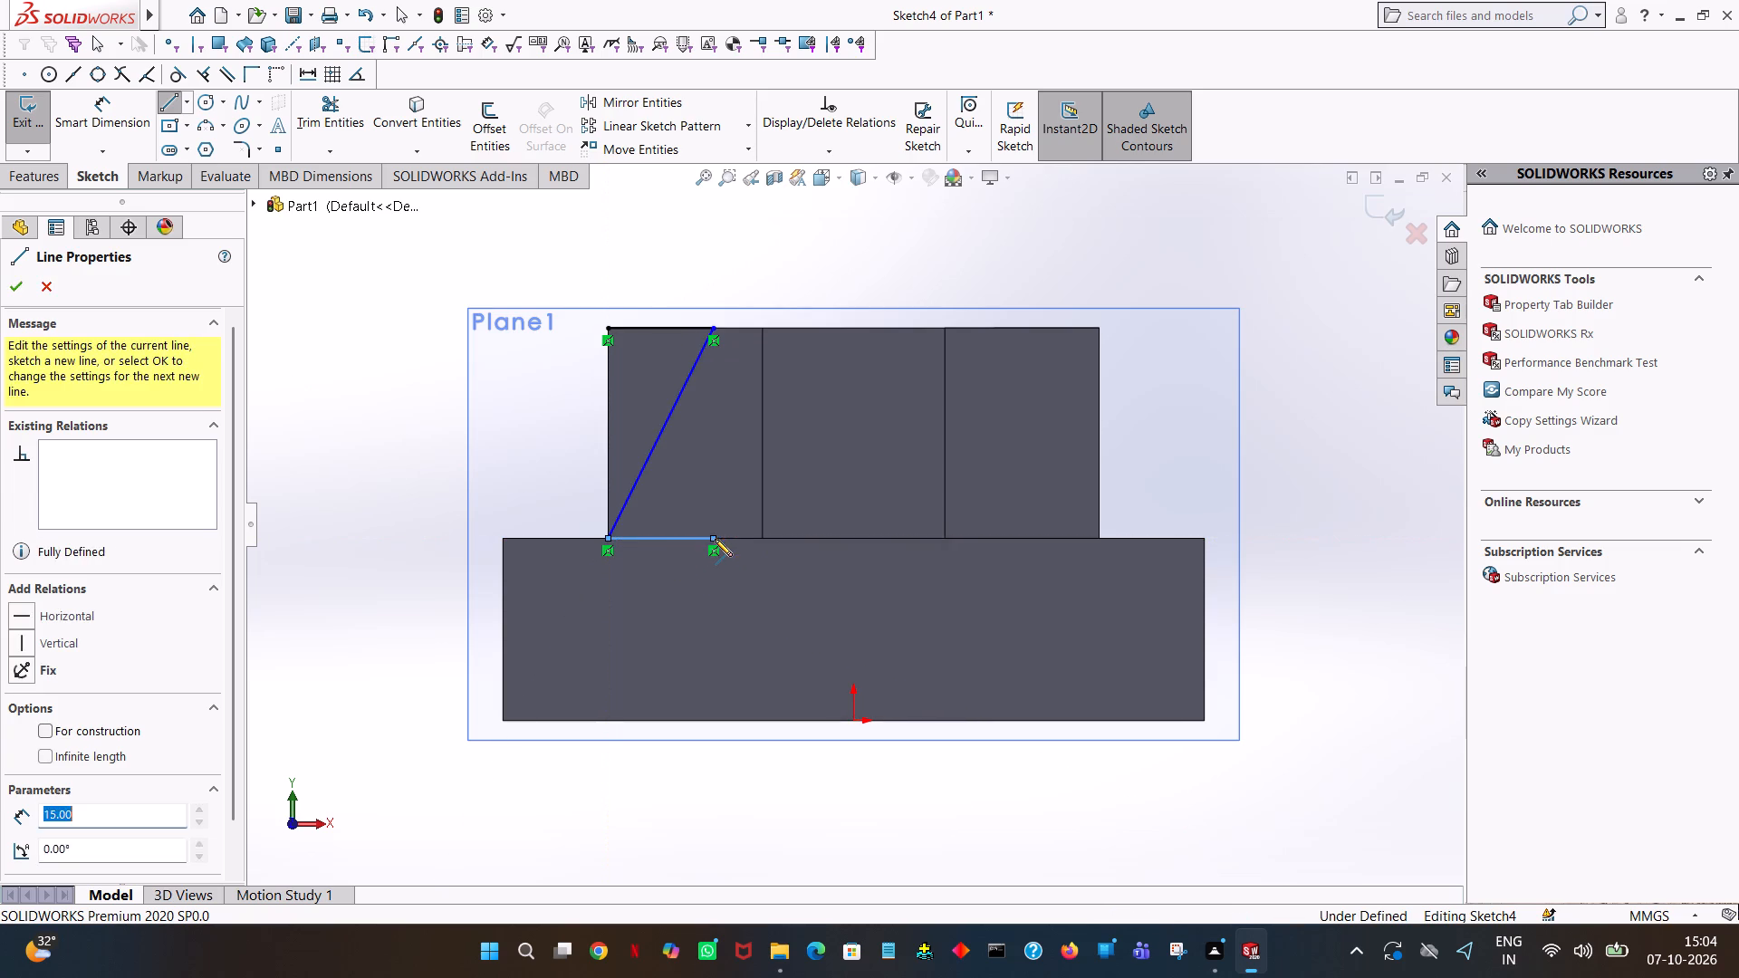
left_click(712, 330)
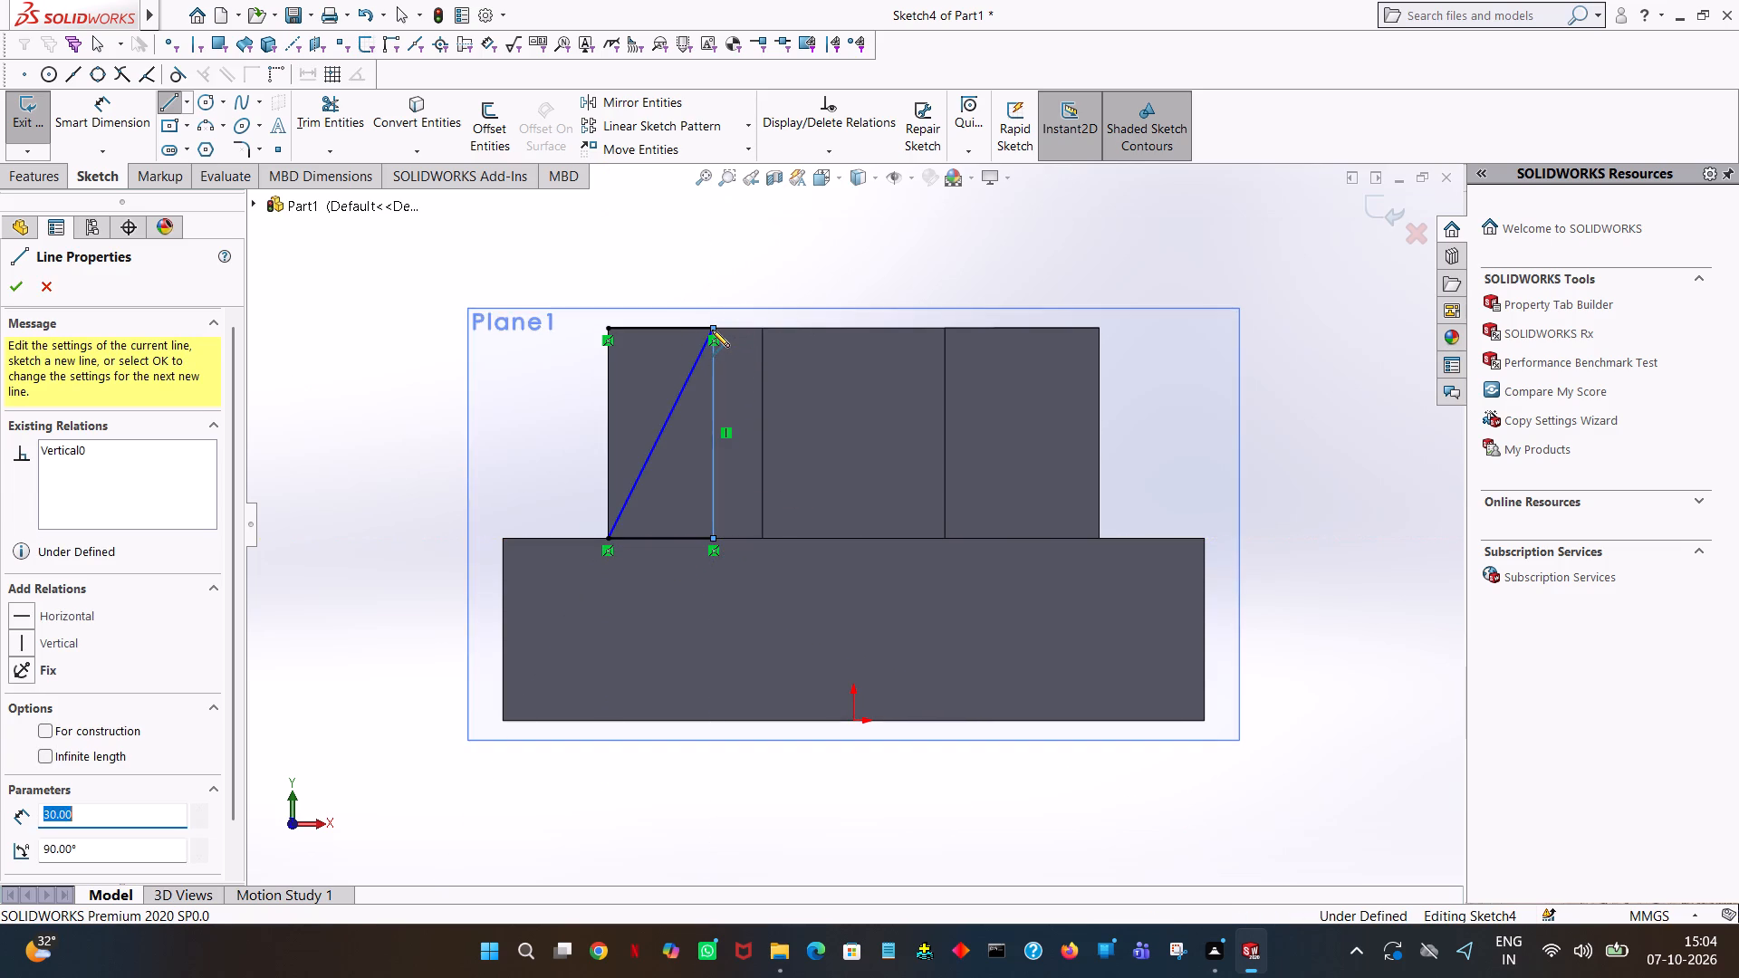
right_click(712, 330)
left_click(737, 339)
left_click(682, 538)
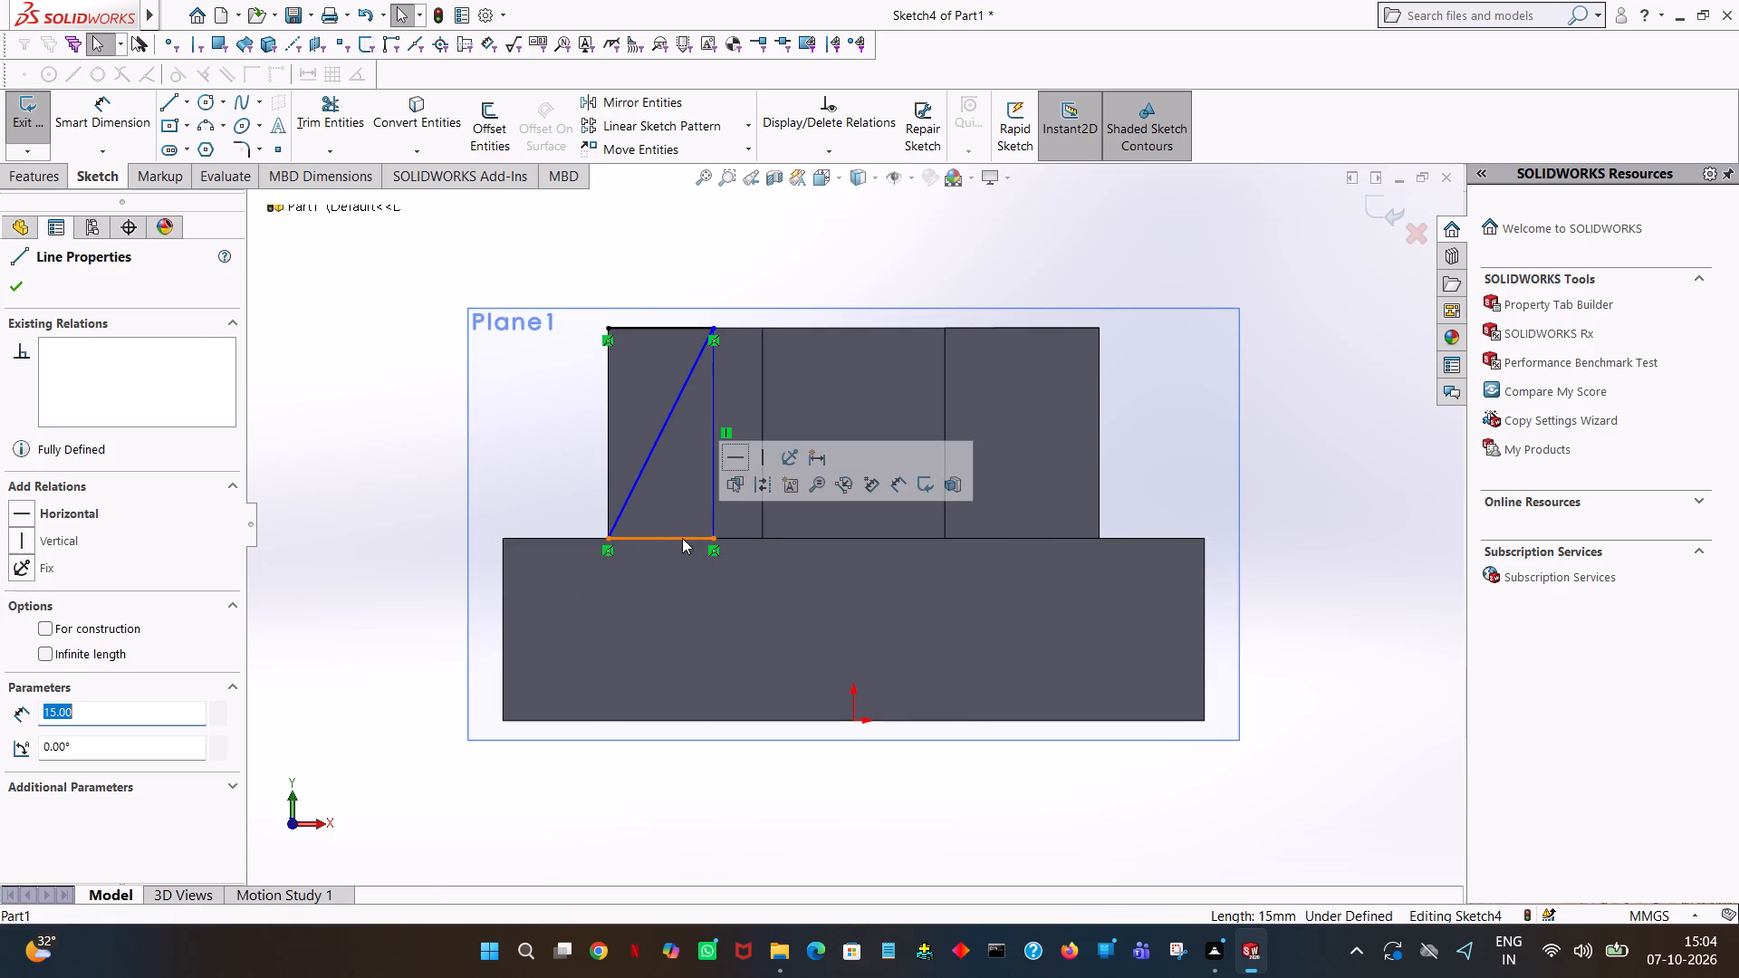
left_click(445, 344)
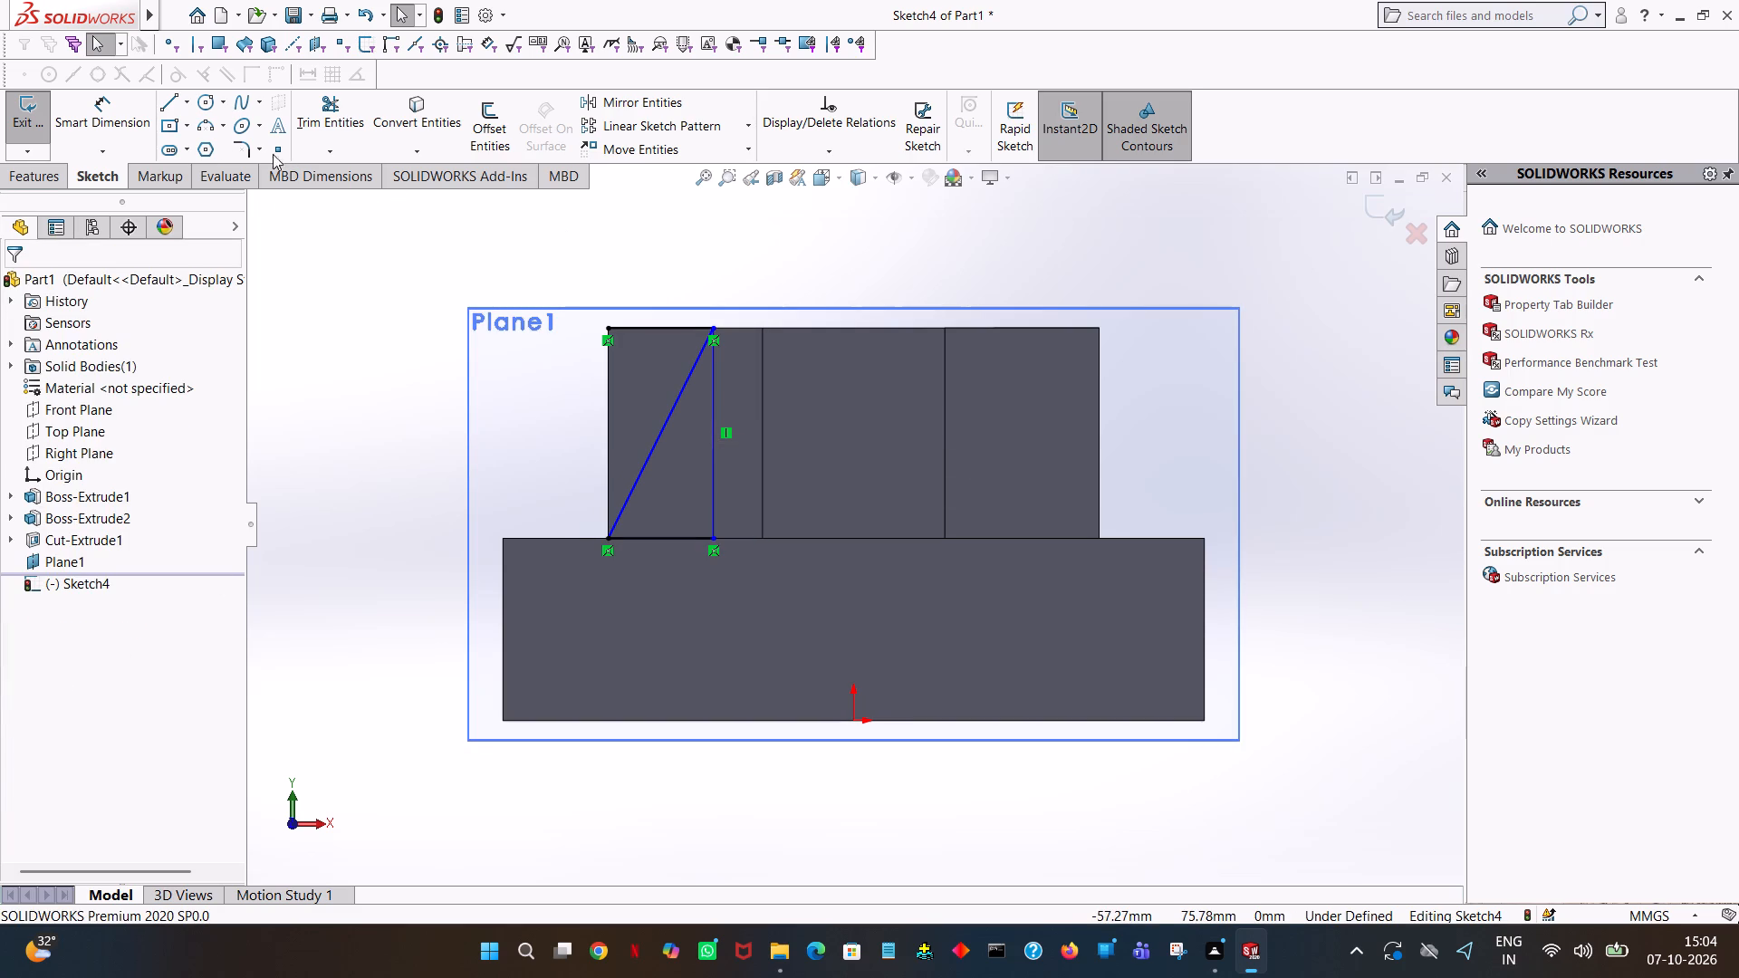
Sketch the matching right-hand triangle with a 15 mm top line, a diagonal to the lower right corner, a 15 mm base and a 30 mm vertical.
left_click(171, 108)
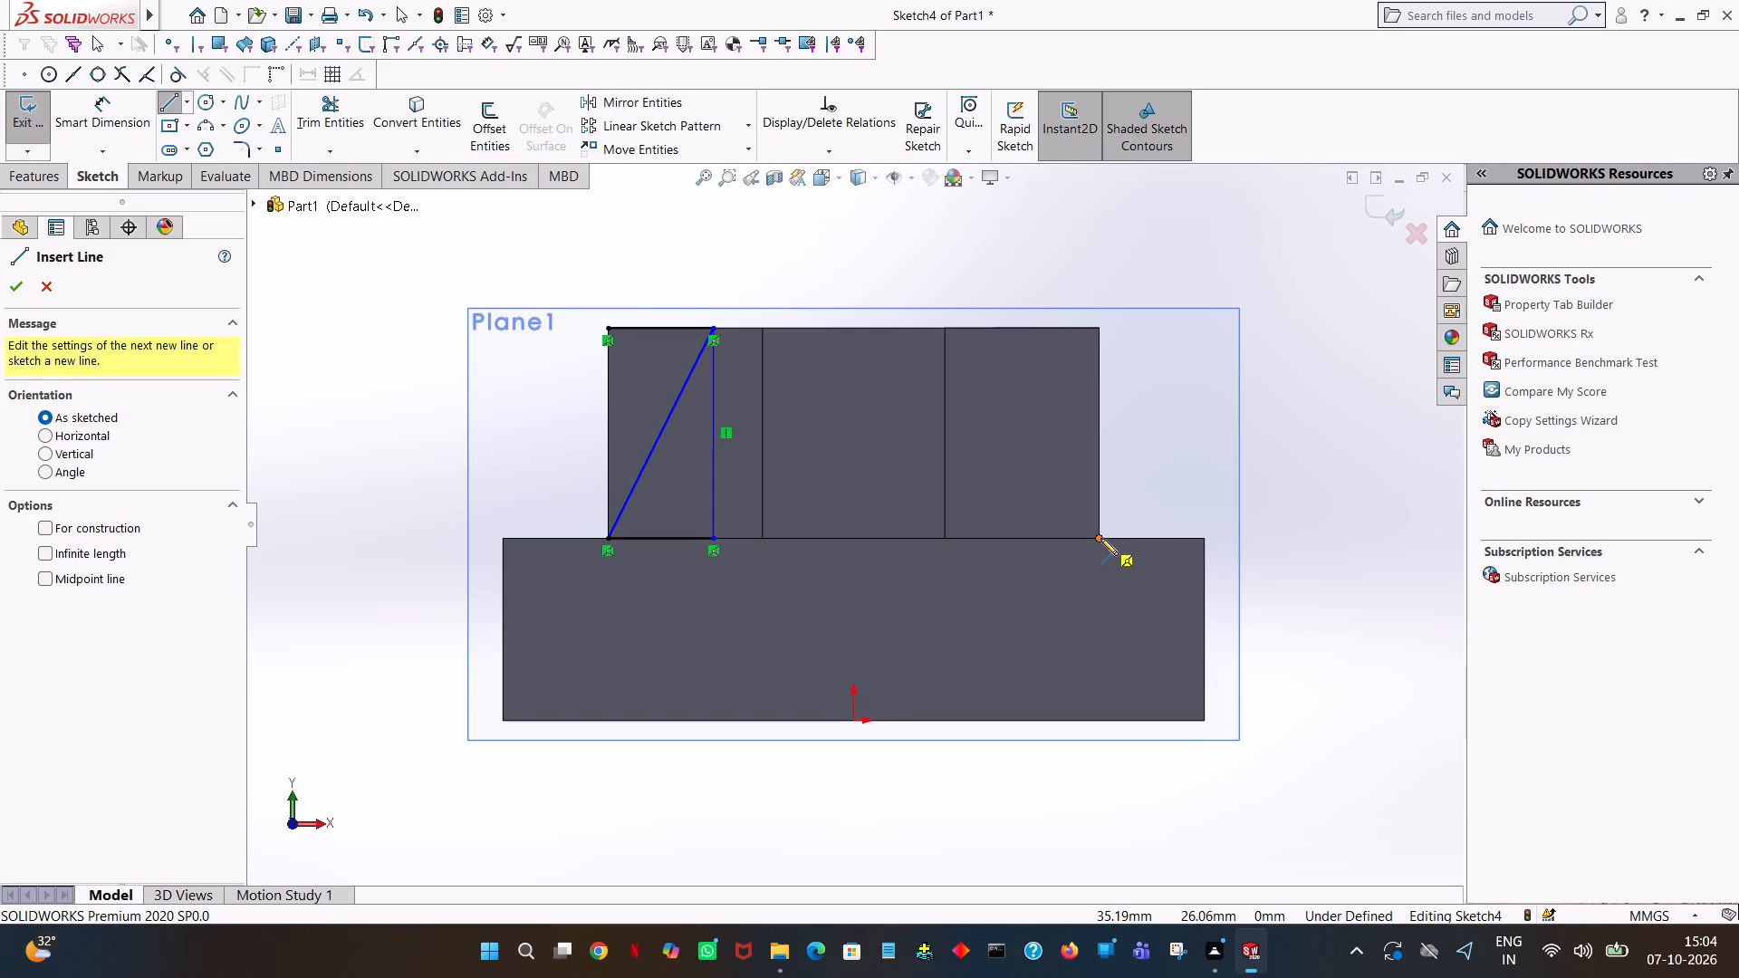
left_click(1102, 329)
left_click(1035, 330)
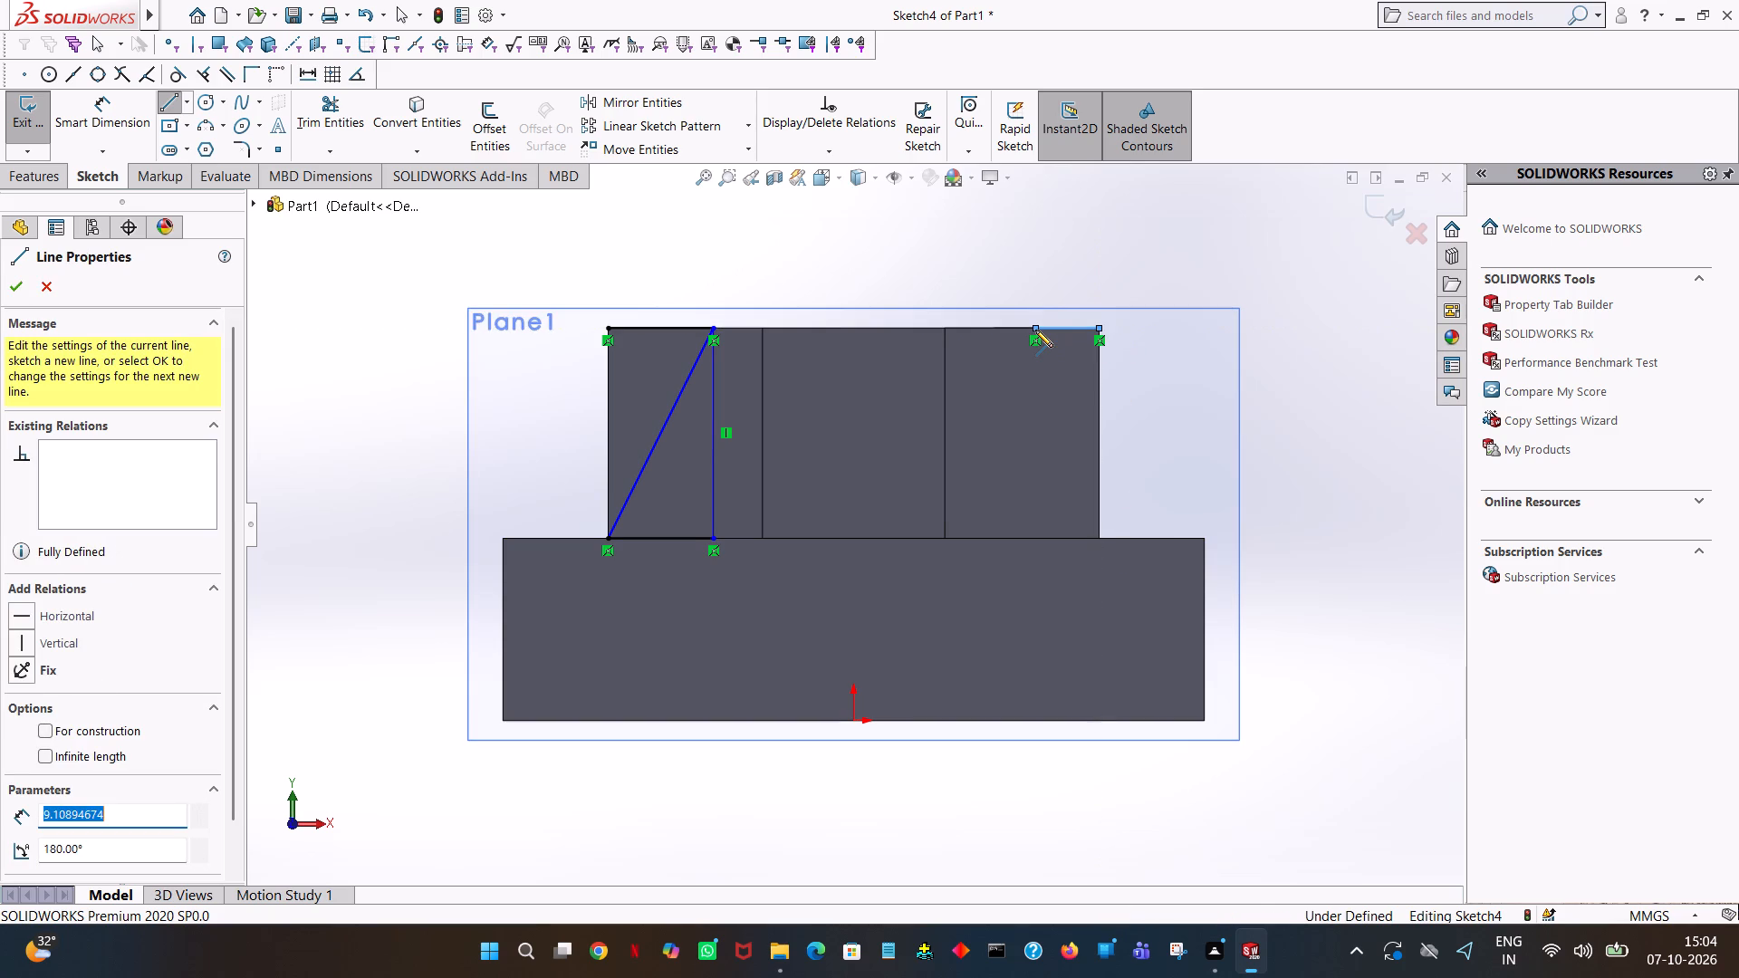
type("15")
key("Return")
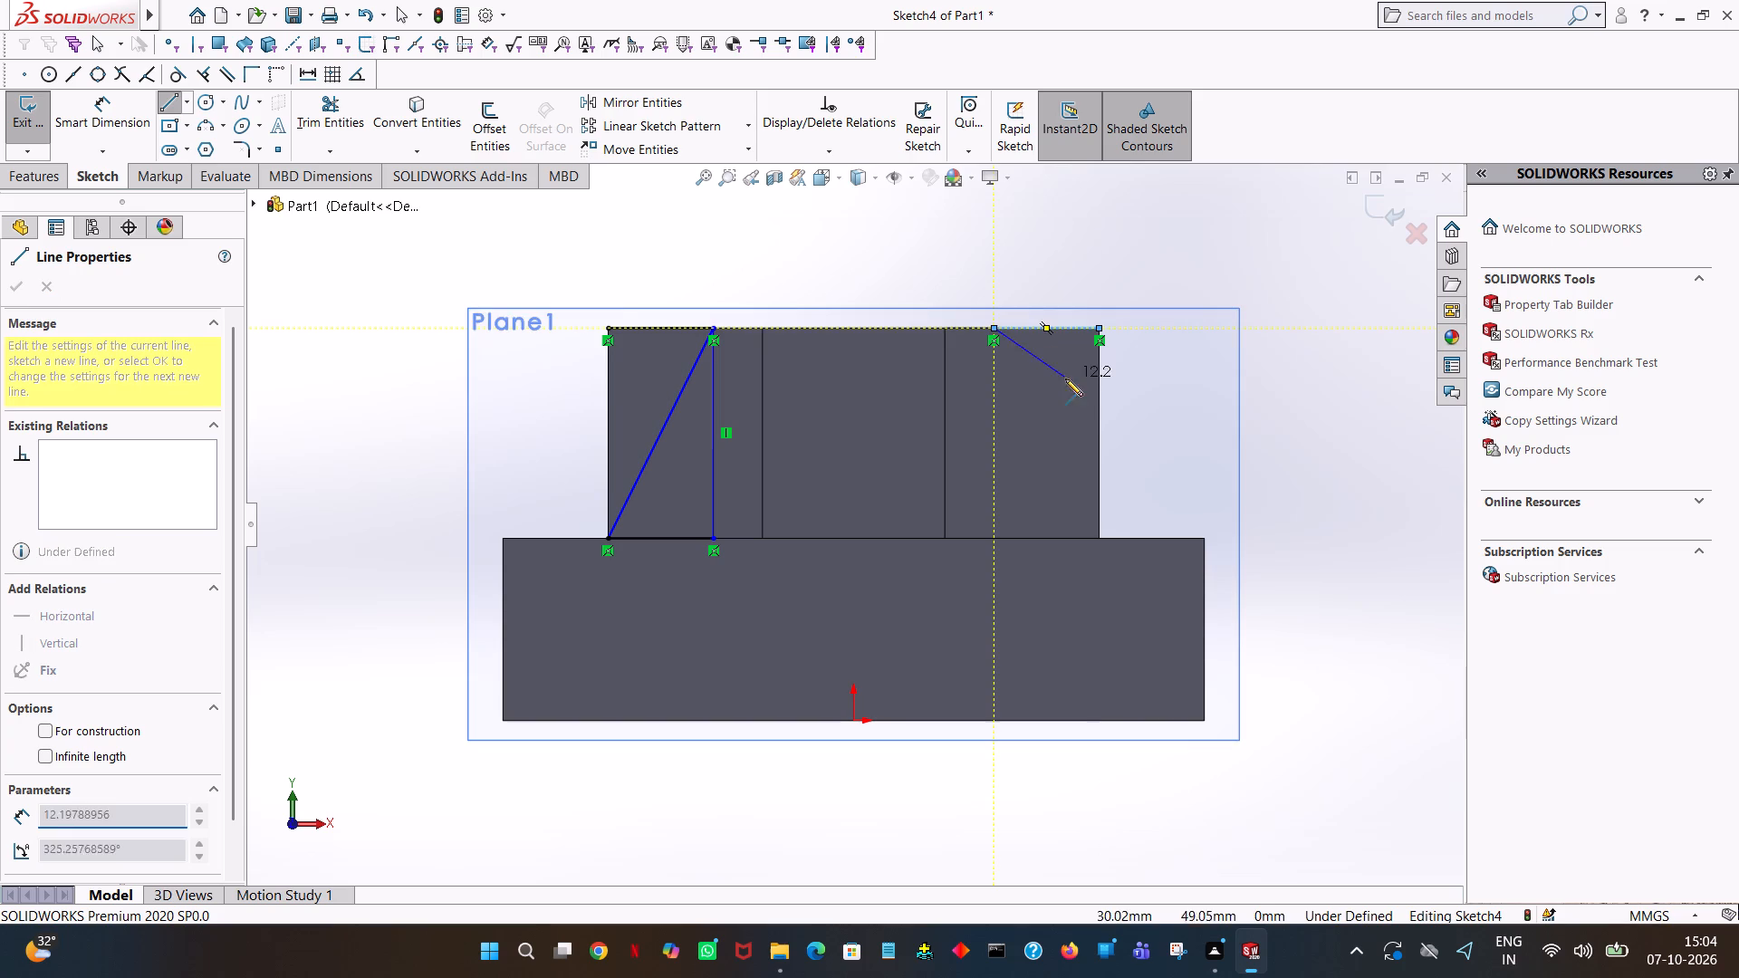
left_click(1099, 538)
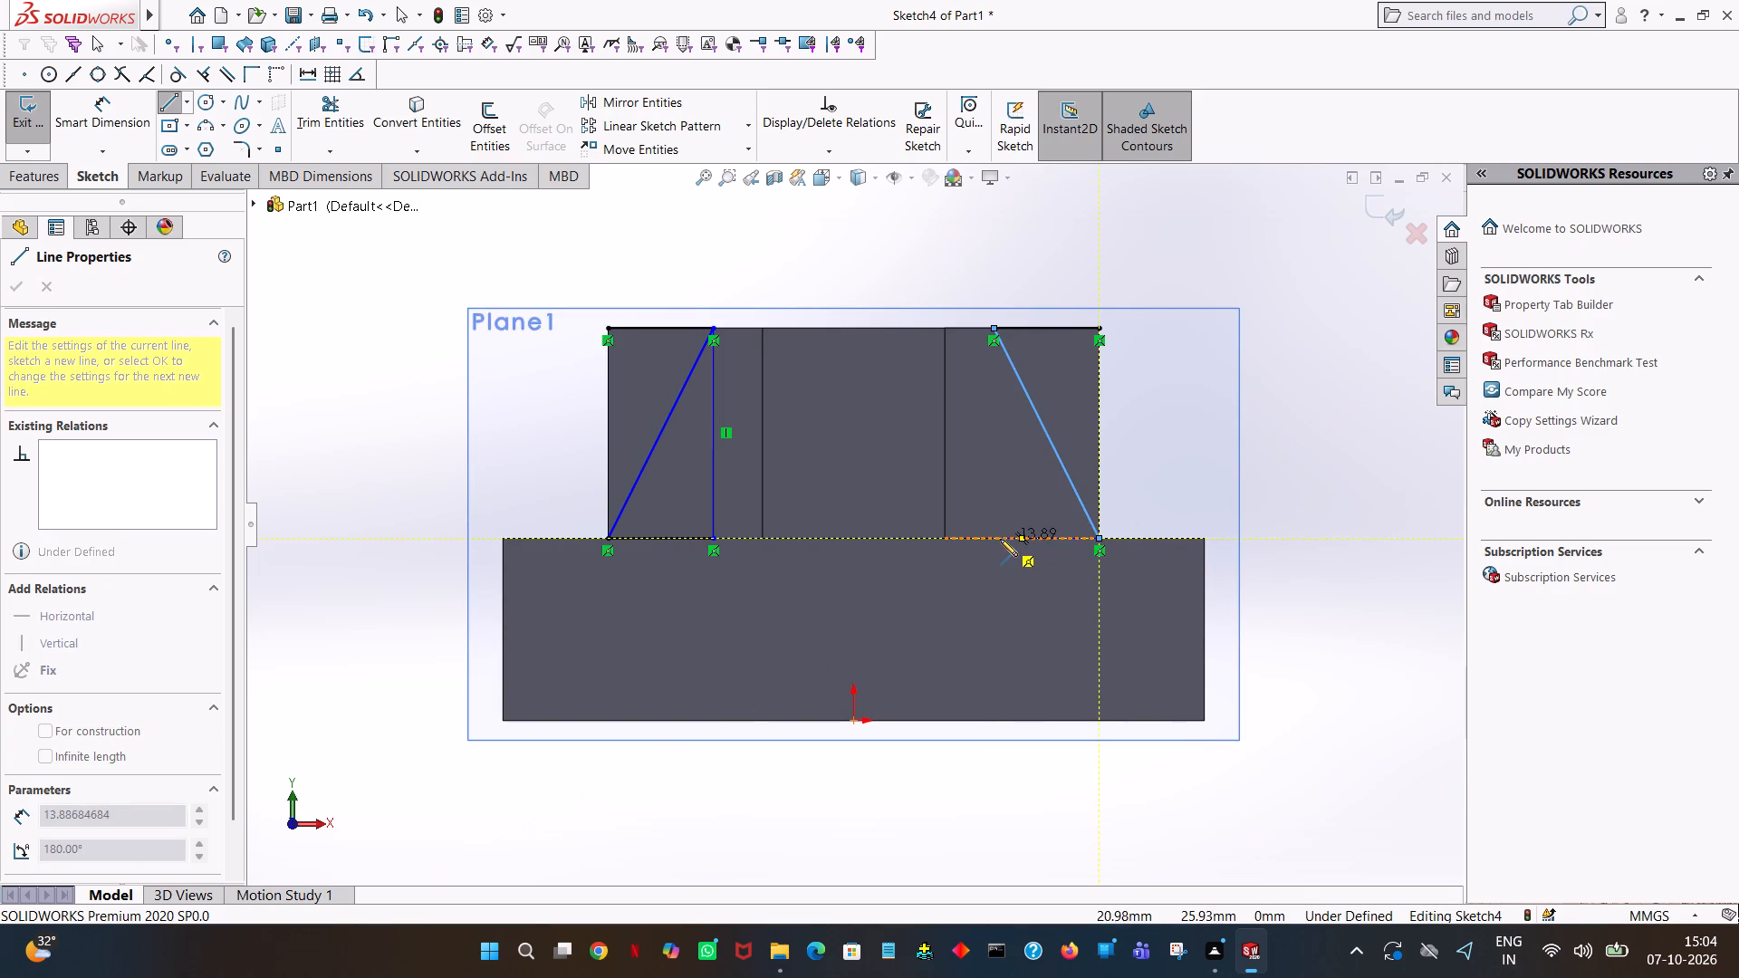
left_click(994, 539)
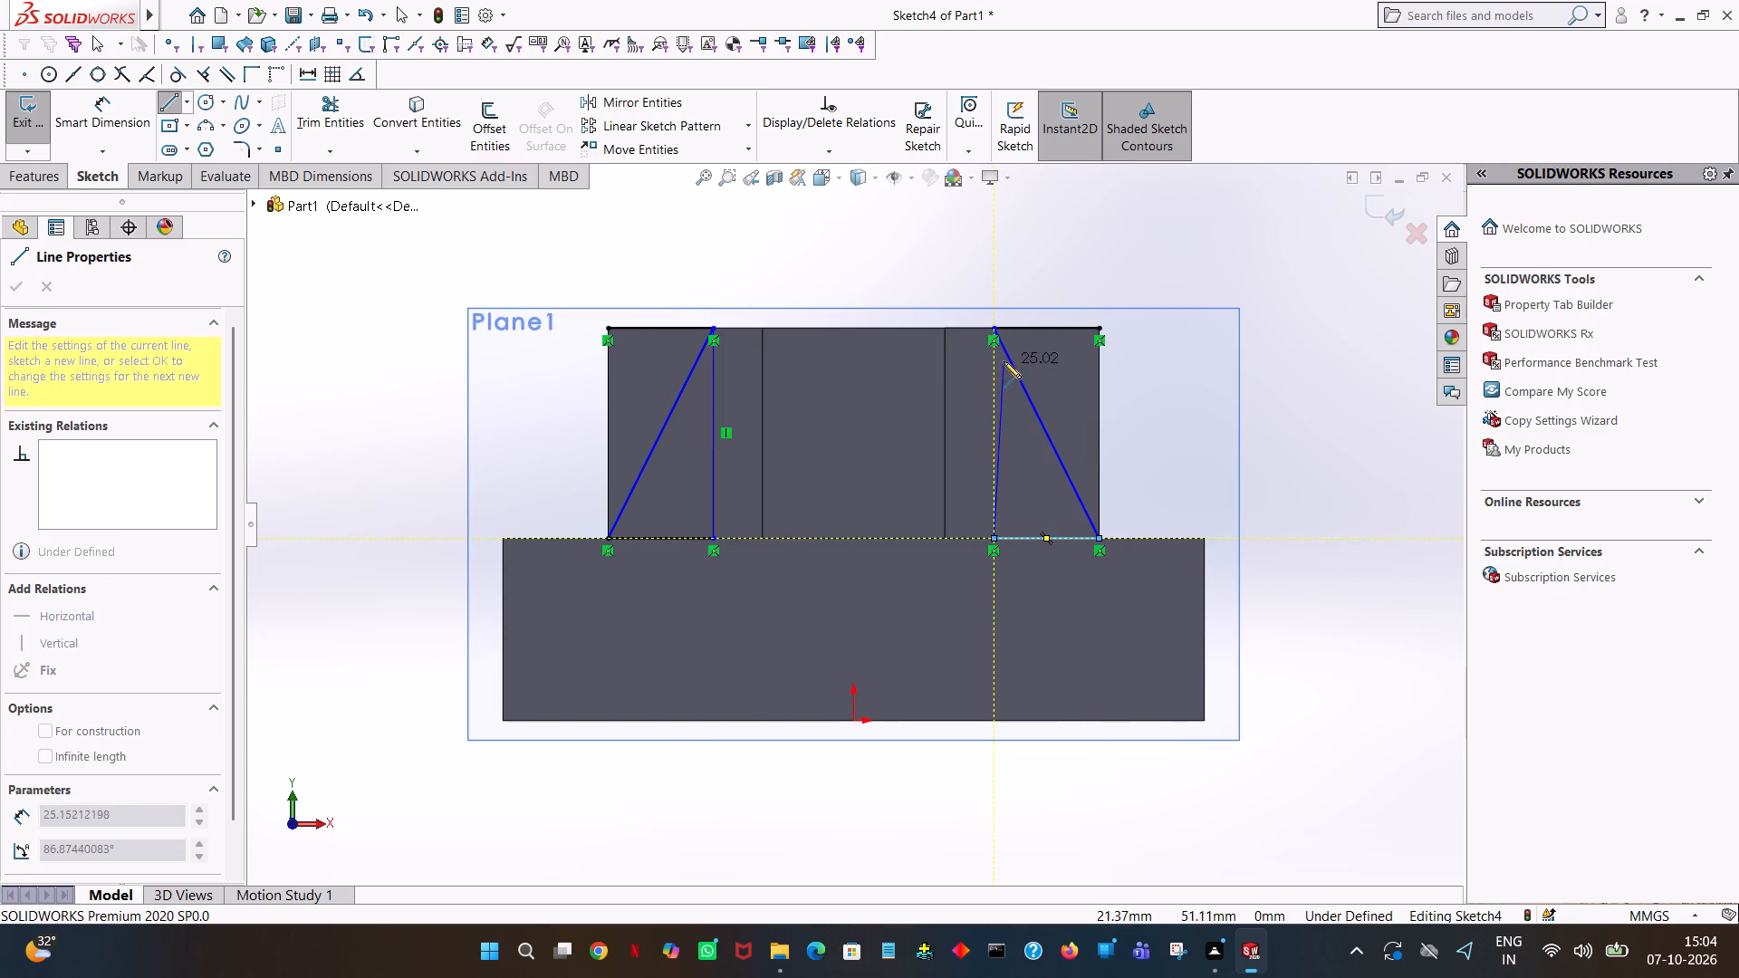
left_click(992, 330)
right_click(992, 330)
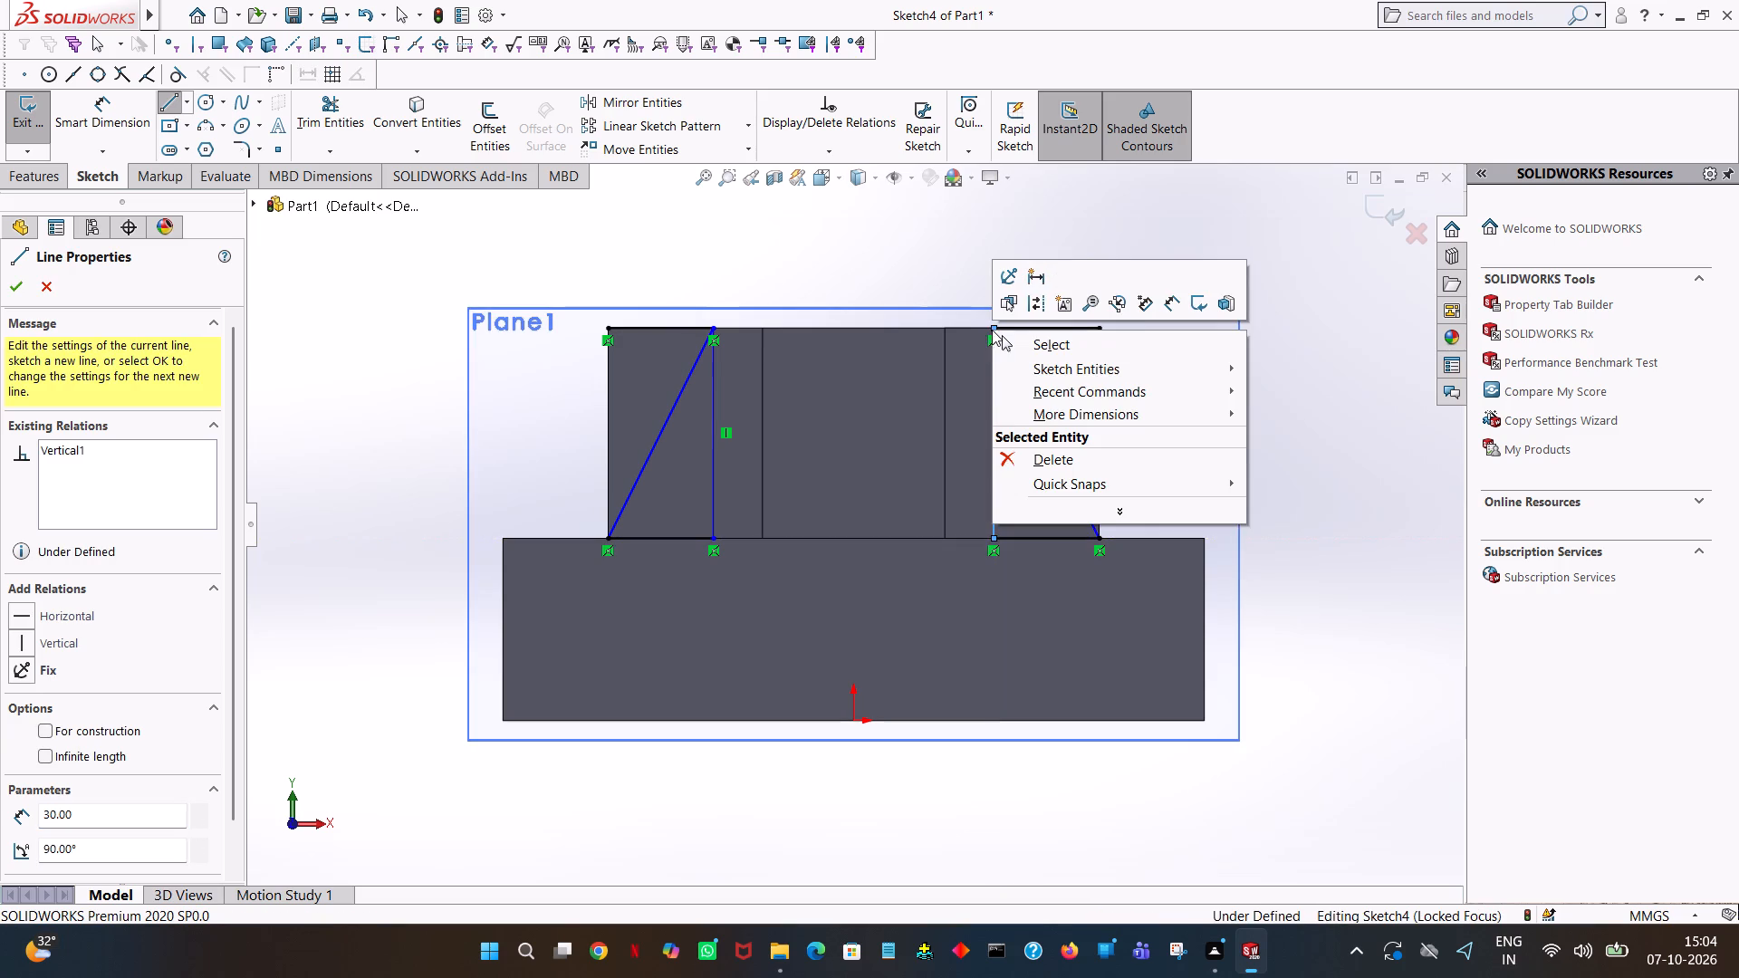
left_click(1007, 334)
Trim away both 15 mm top lines so that only the two closed triangles remain.
left_click(341, 91)
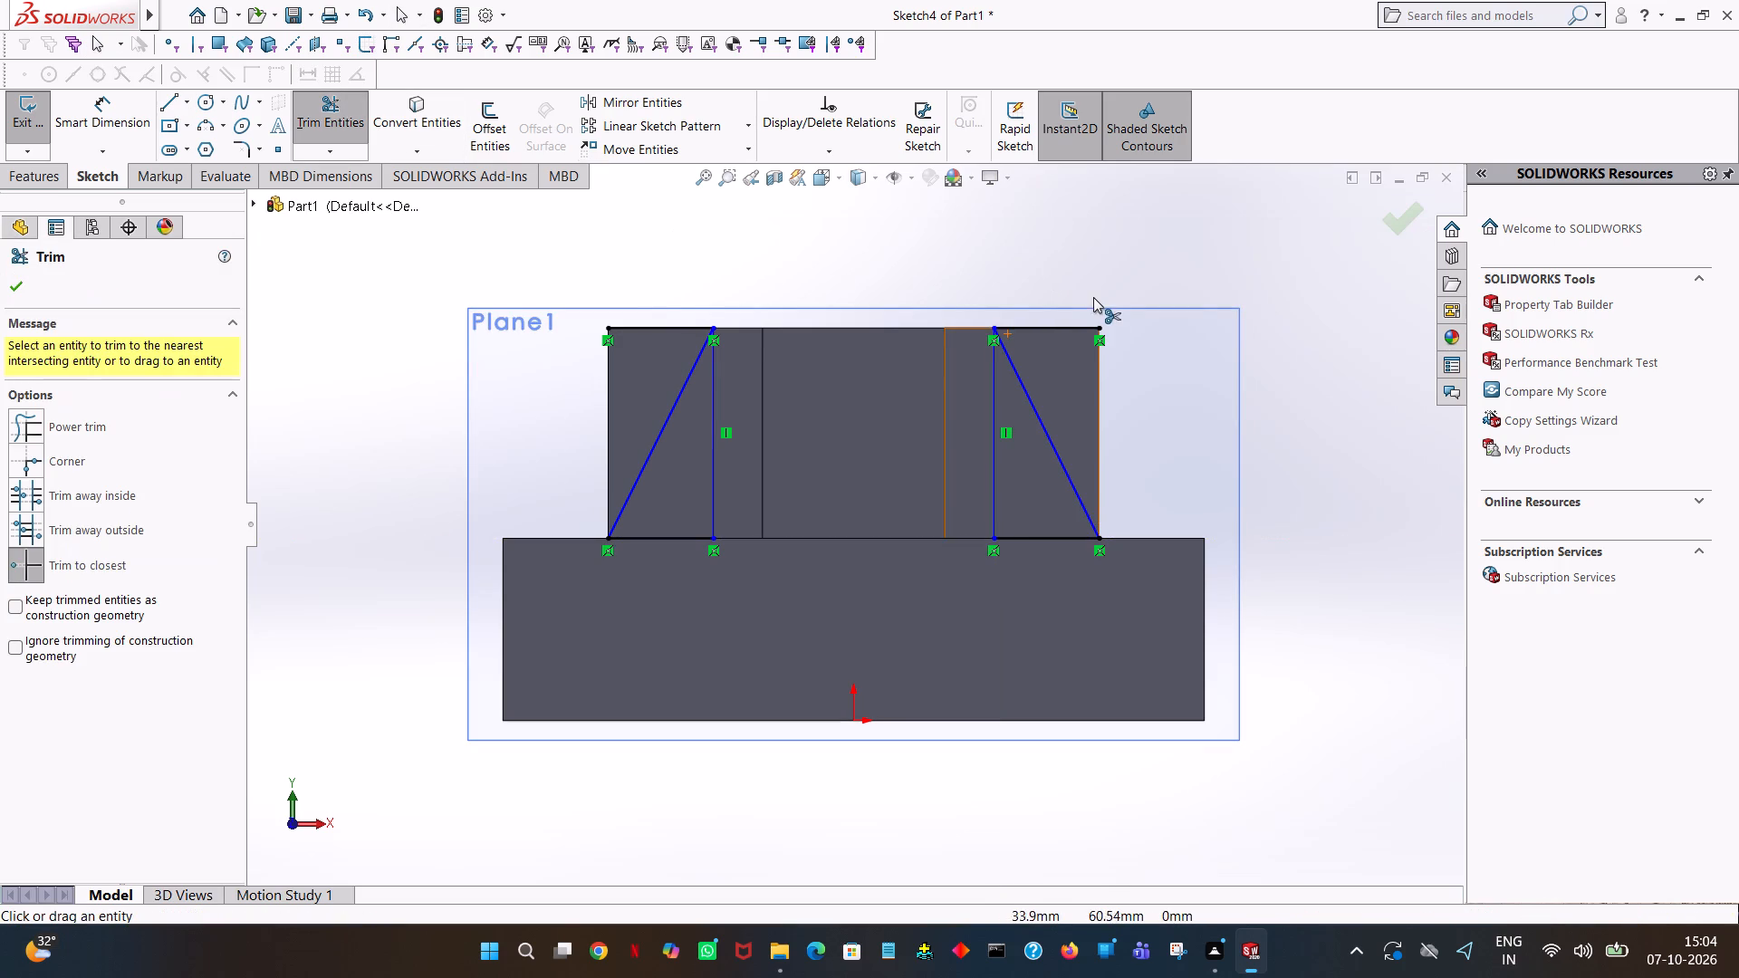
left_click(1081, 329)
left_click(640, 329)
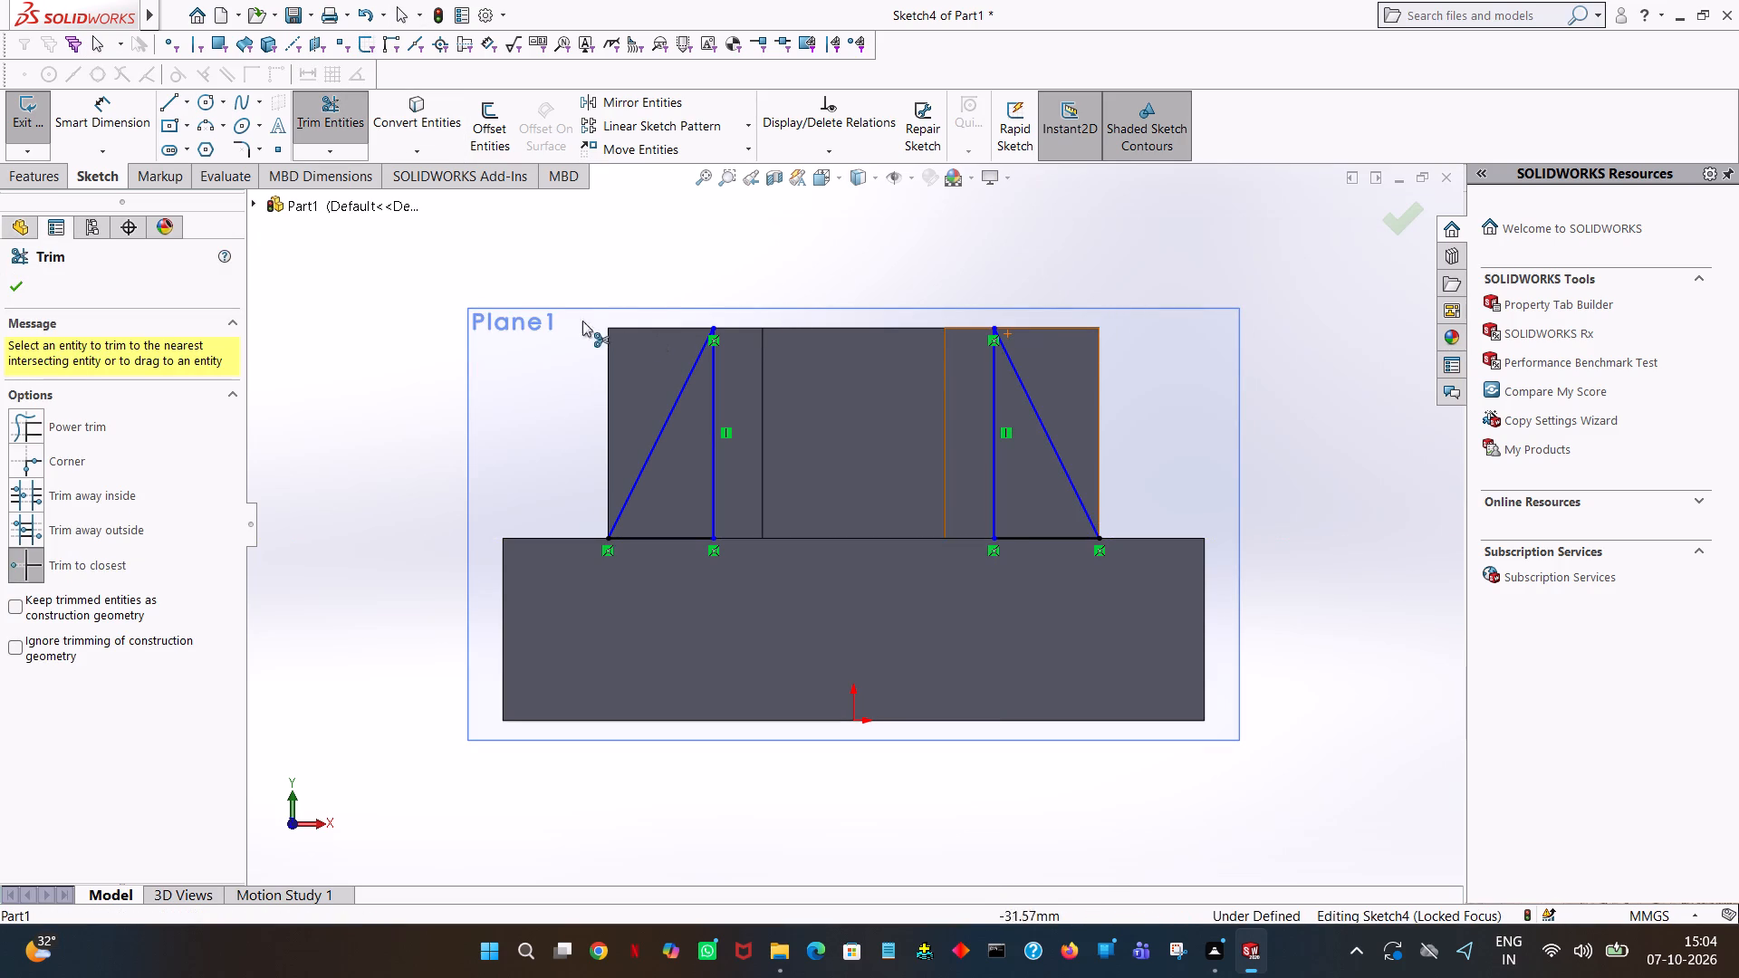
left_click(14, 282)
Extrude the two triangles as a blind boss 20 mm deep in the reversed direction, across the side notches, with merged result.
left_click(16, 180)
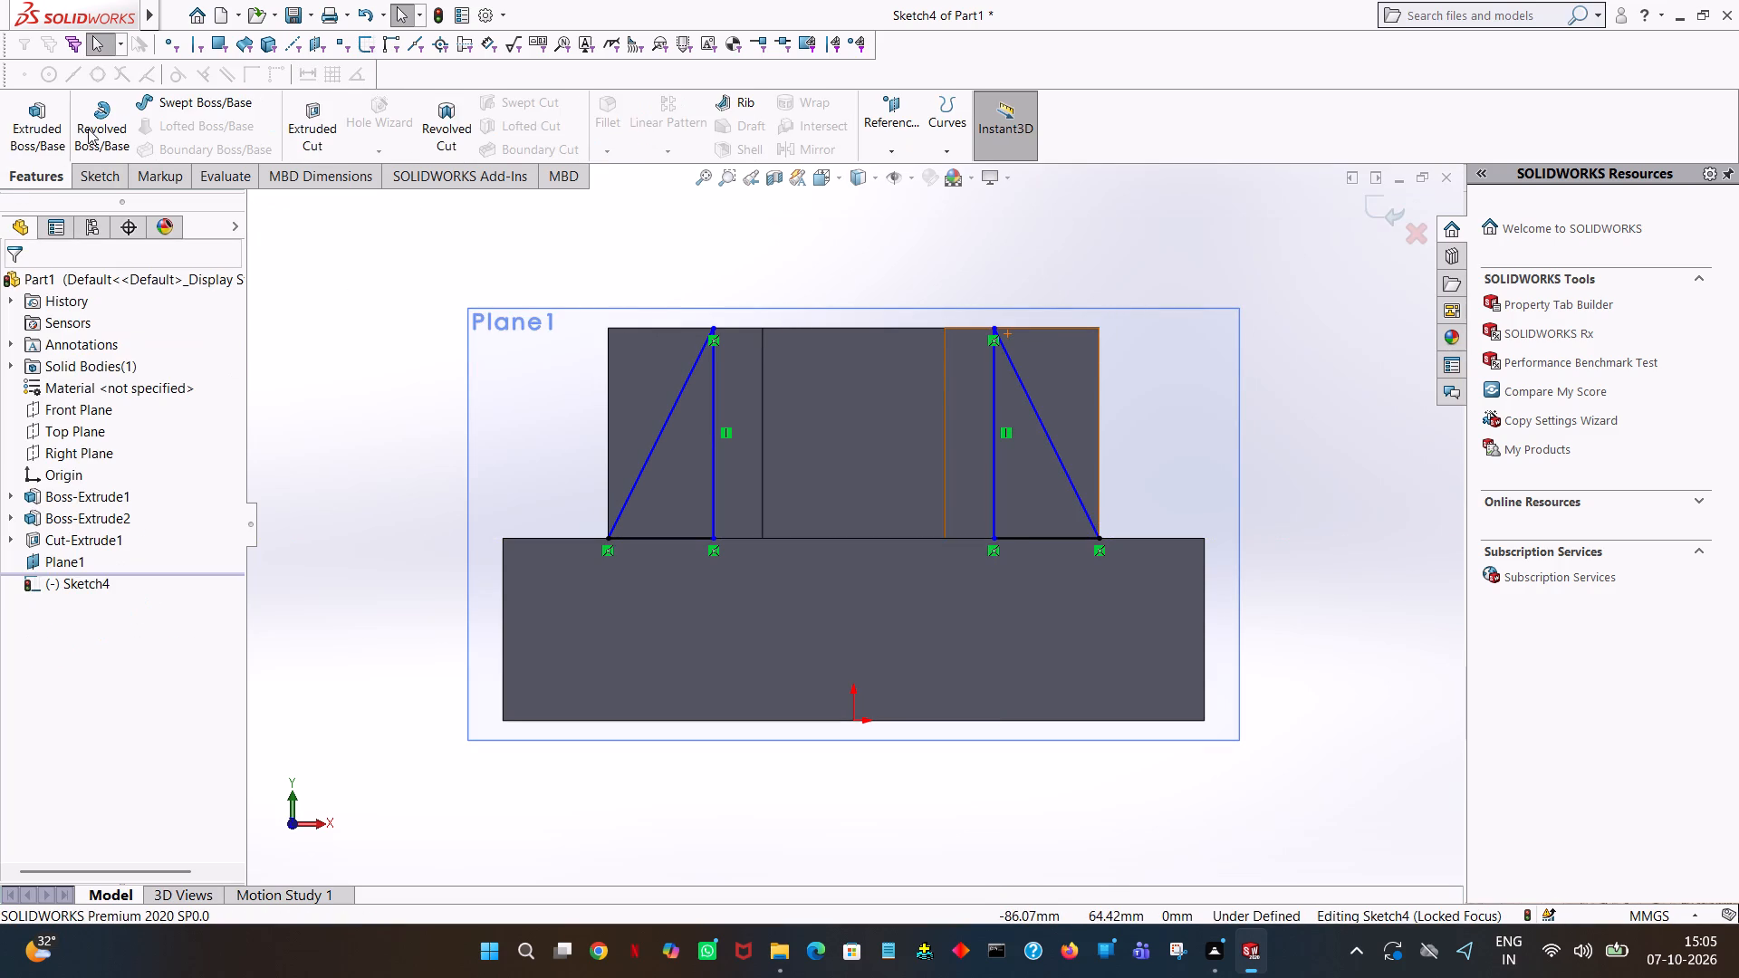
left_click(62, 129)
middle_click_drag(367, 221, 388, 325)
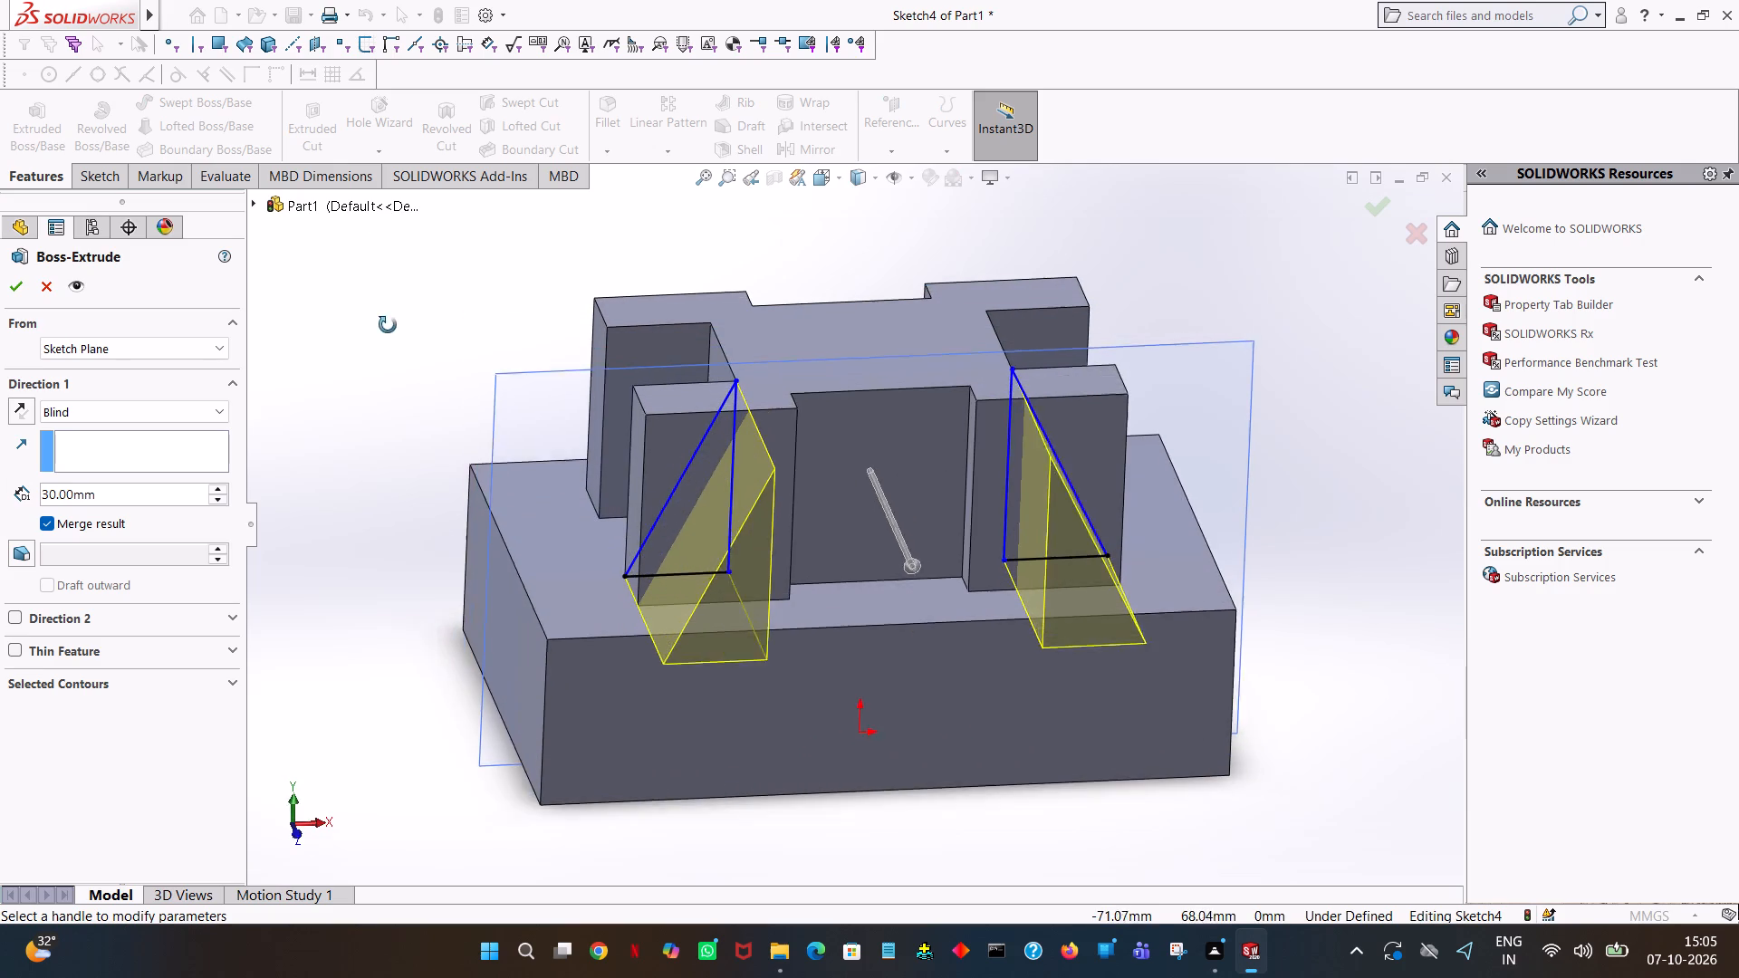
middle_click_drag(388, 325, 389, 374)
left_click(30, 410)
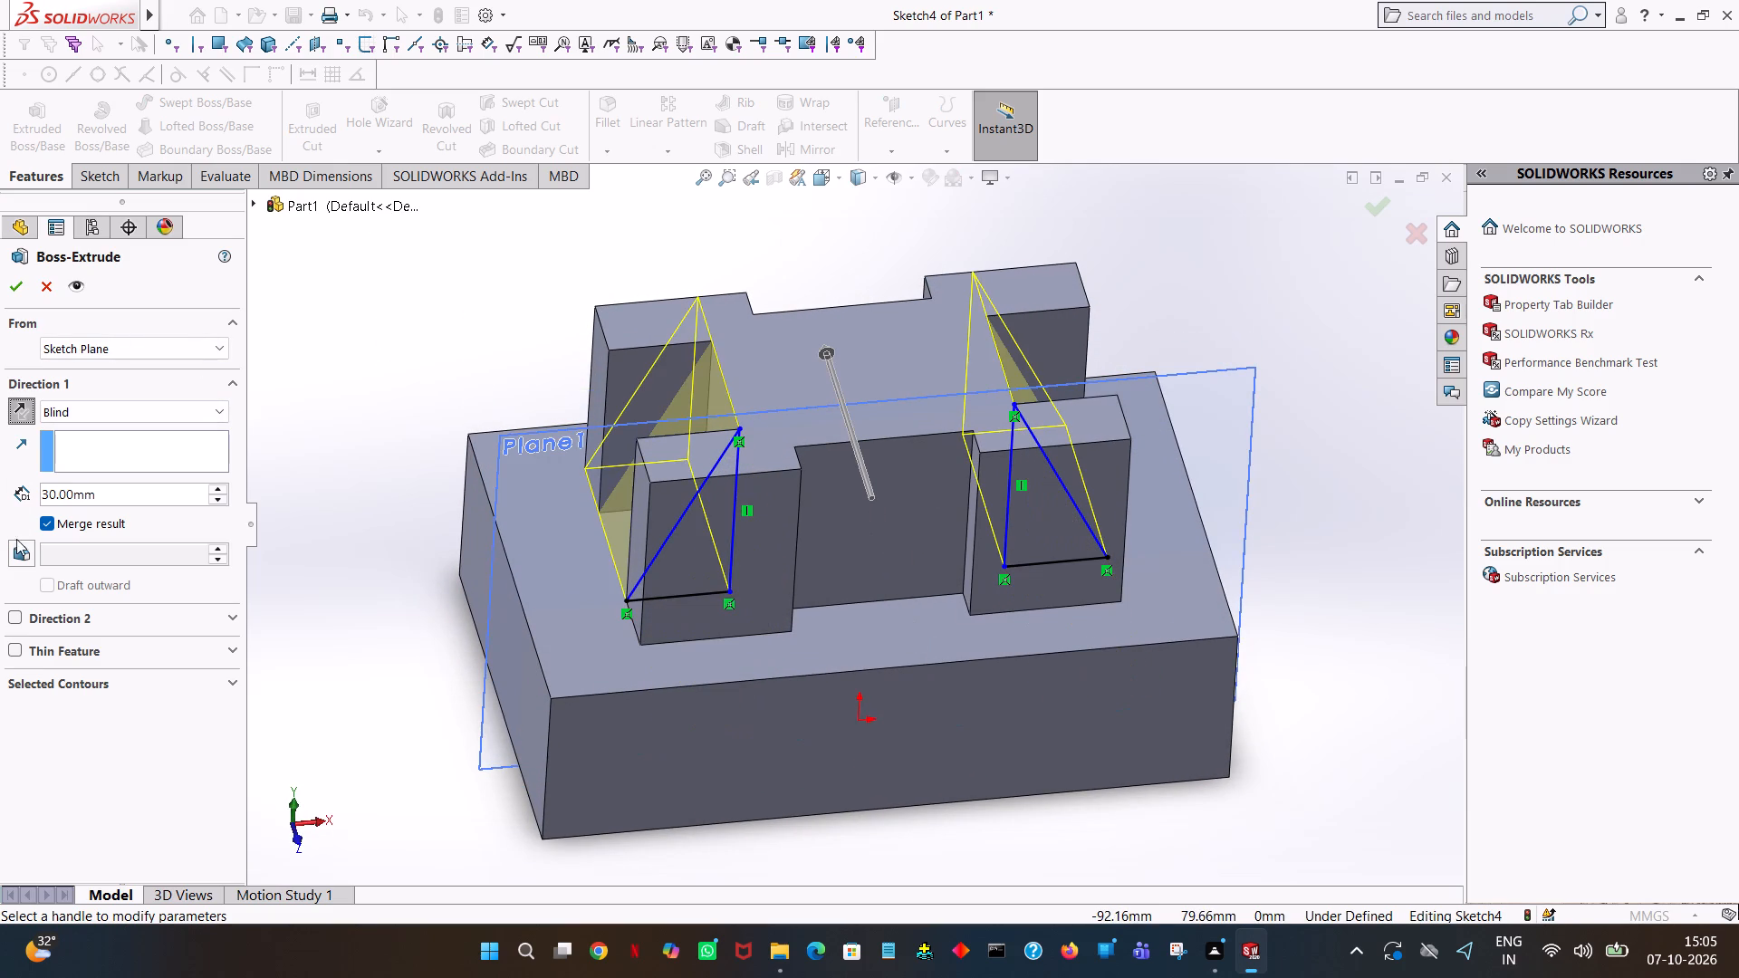
double_click(140, 500)
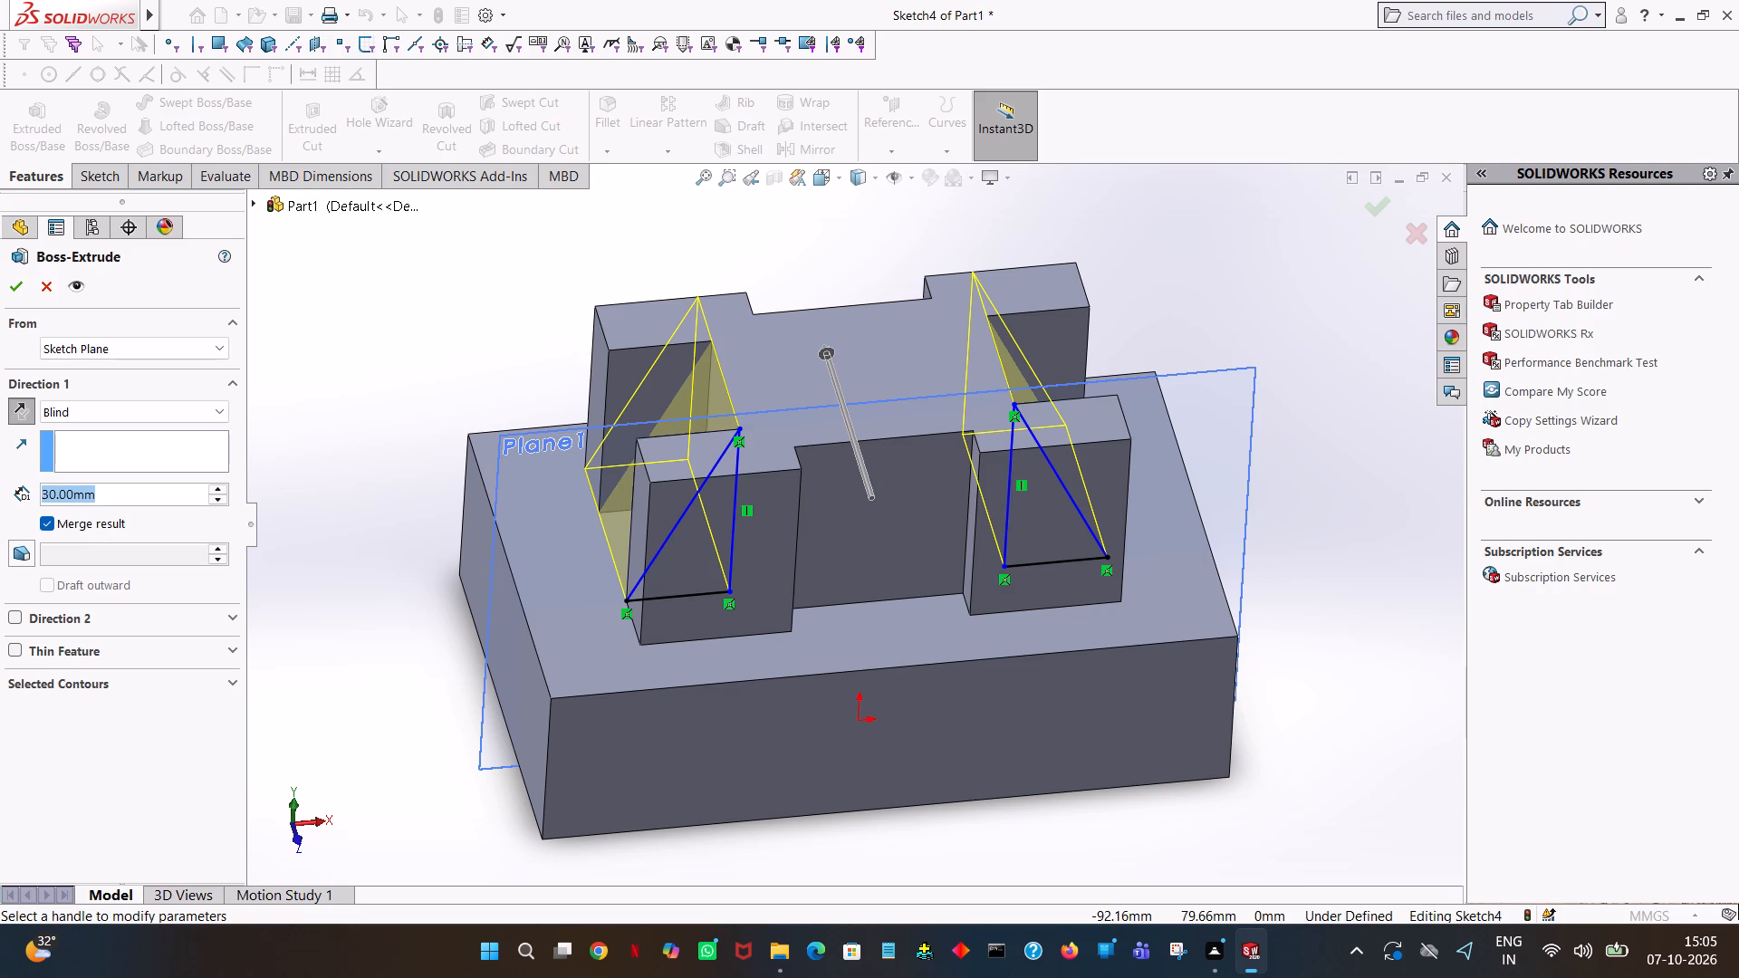
type("20")
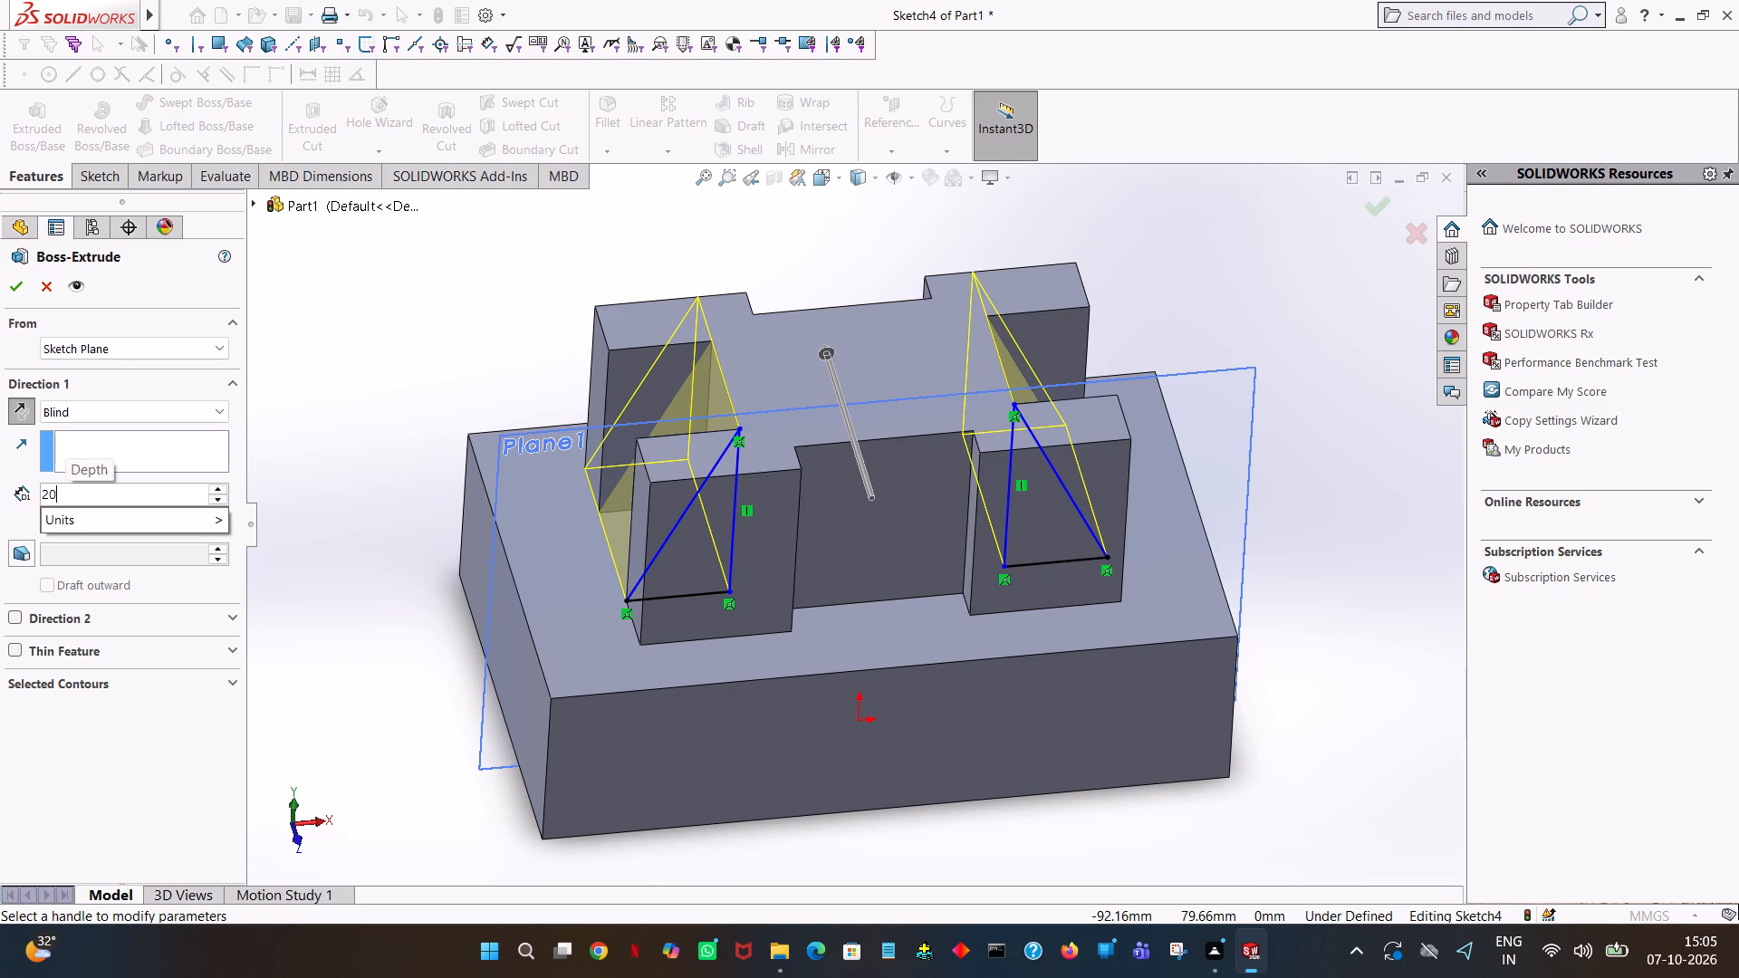
left_click(423, 341)
middle_click_drag(423, 341, 438, 425)
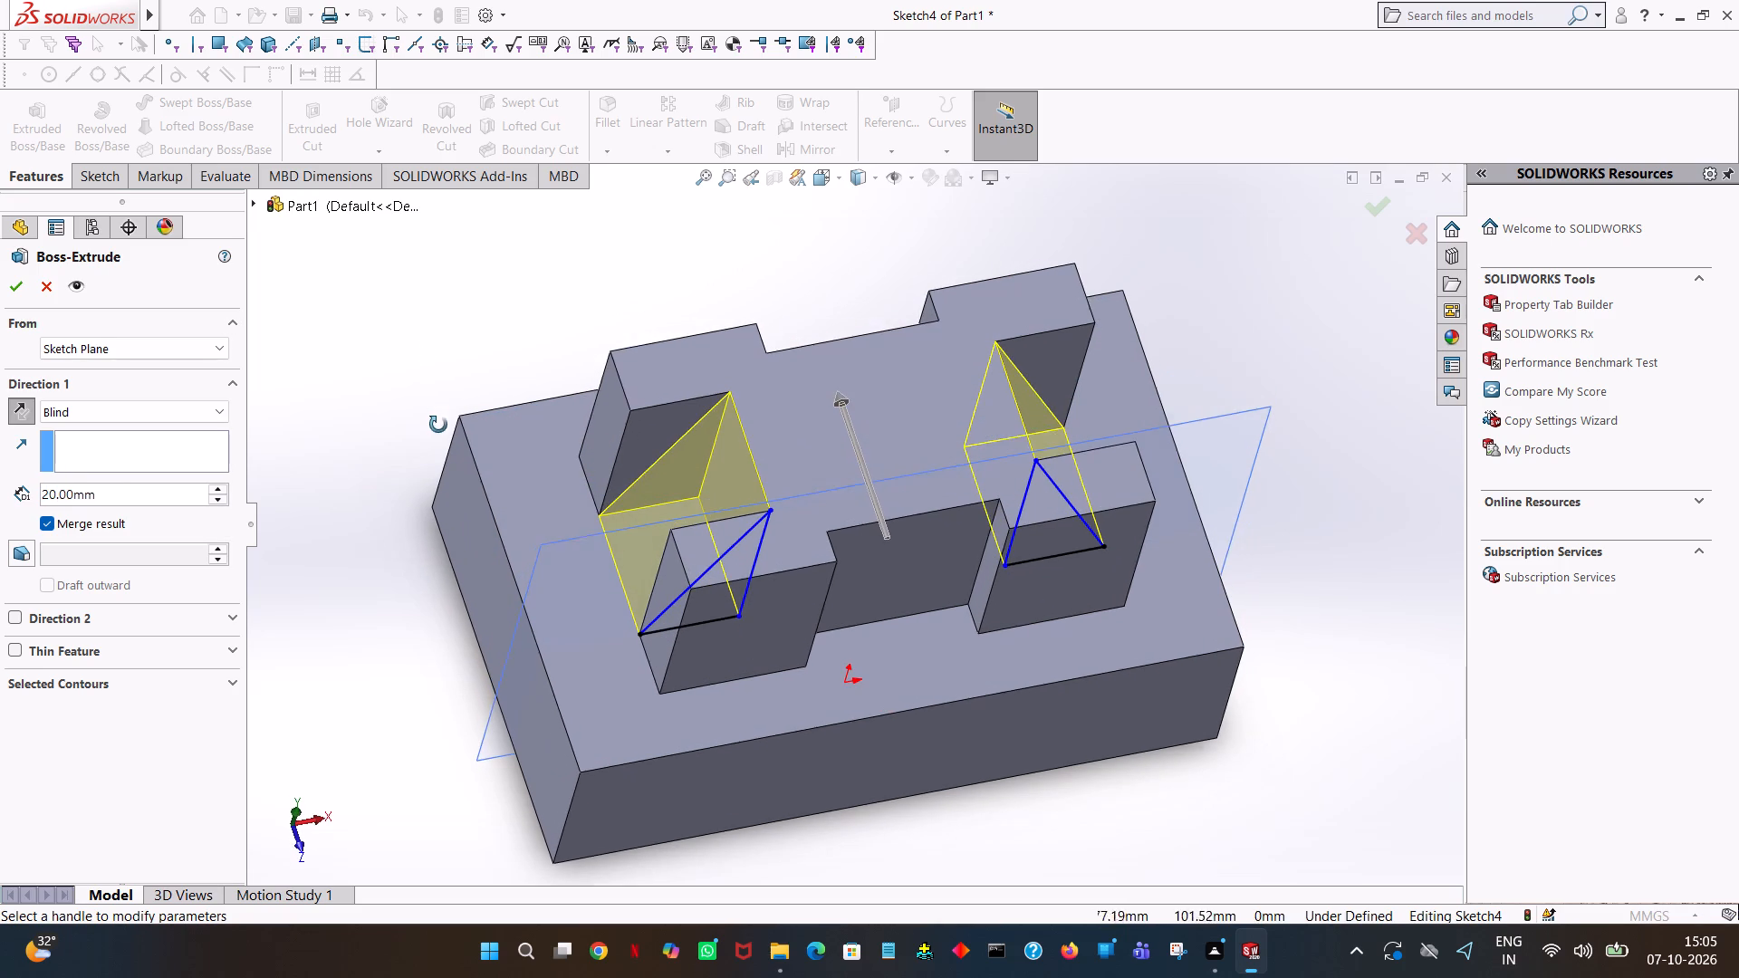
middle_click_drag(438, 425, 438, 427)
left_click(15, 290)
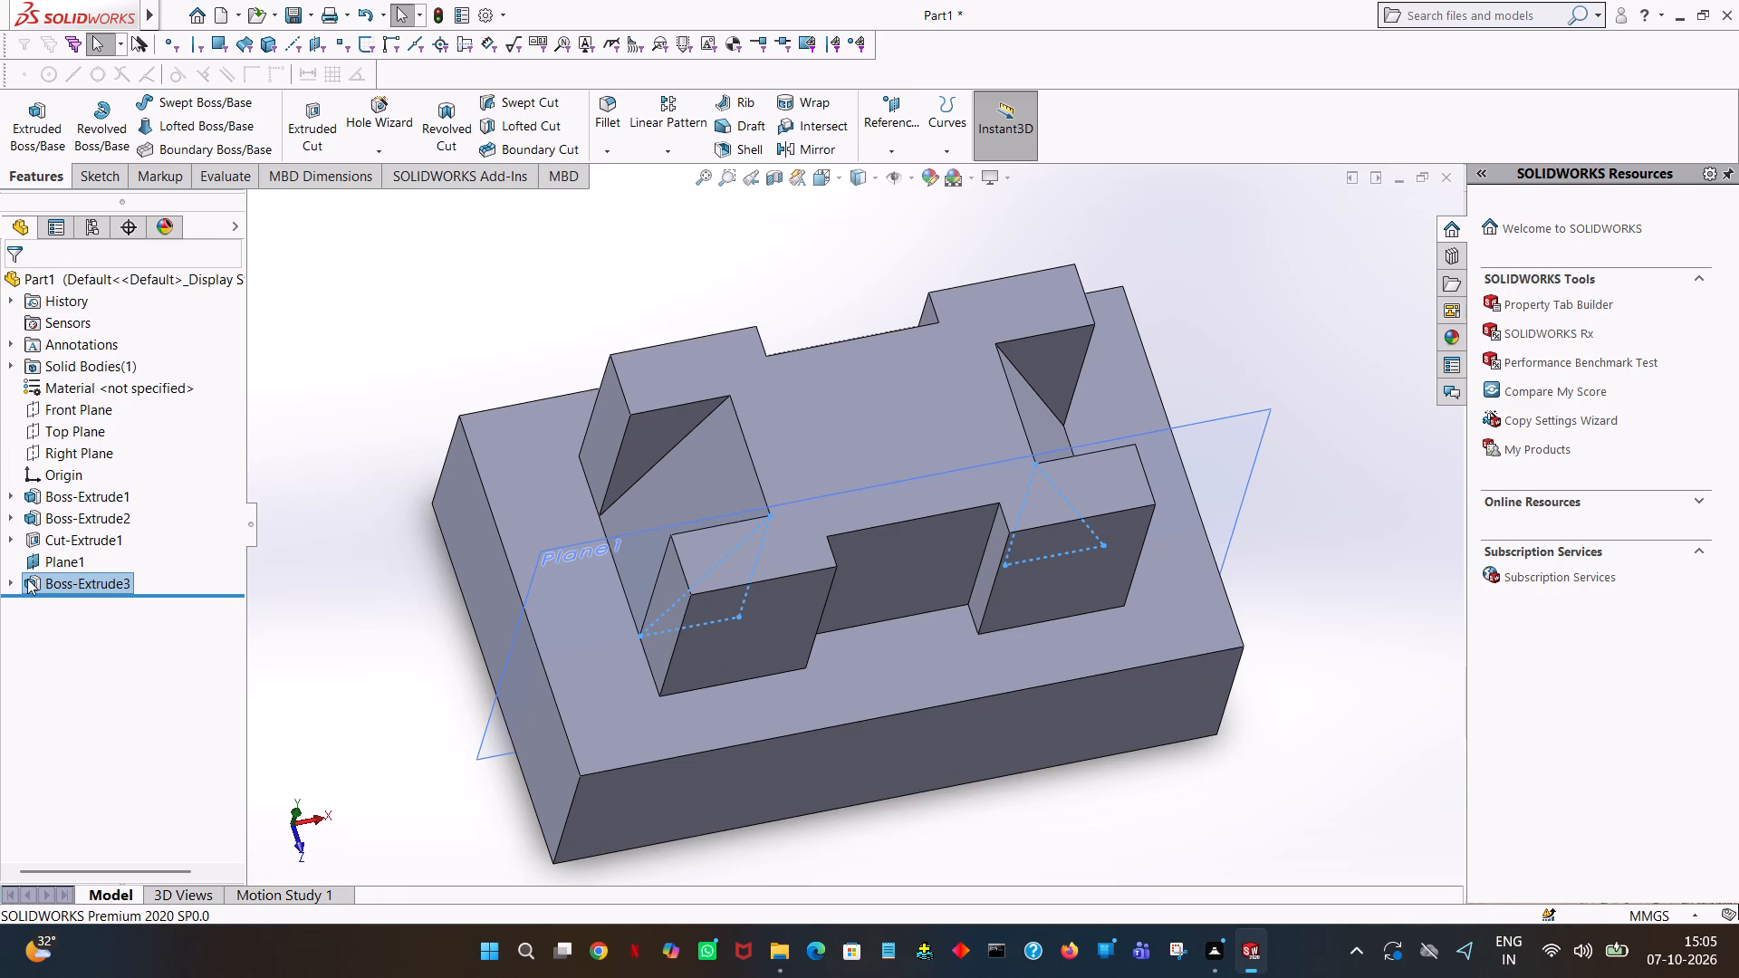
Hide the offset reference plane Plane1.
left_click(55, 551)
right_click(55, 551)
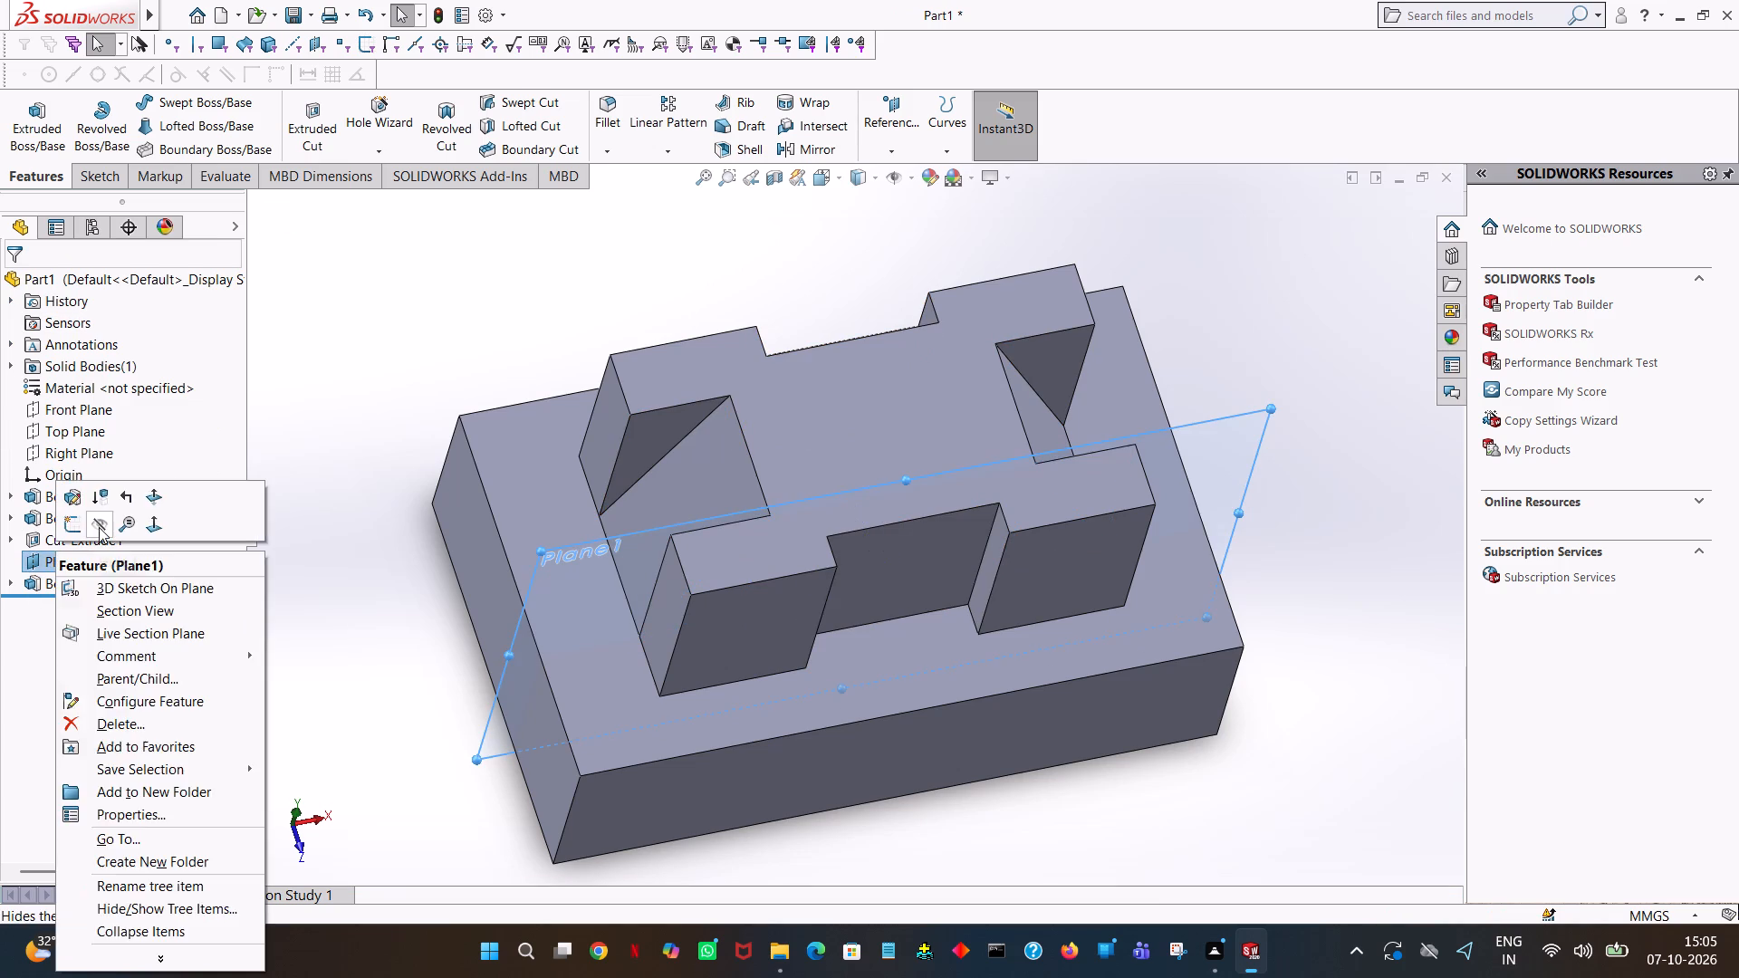
left_click(101, 525)
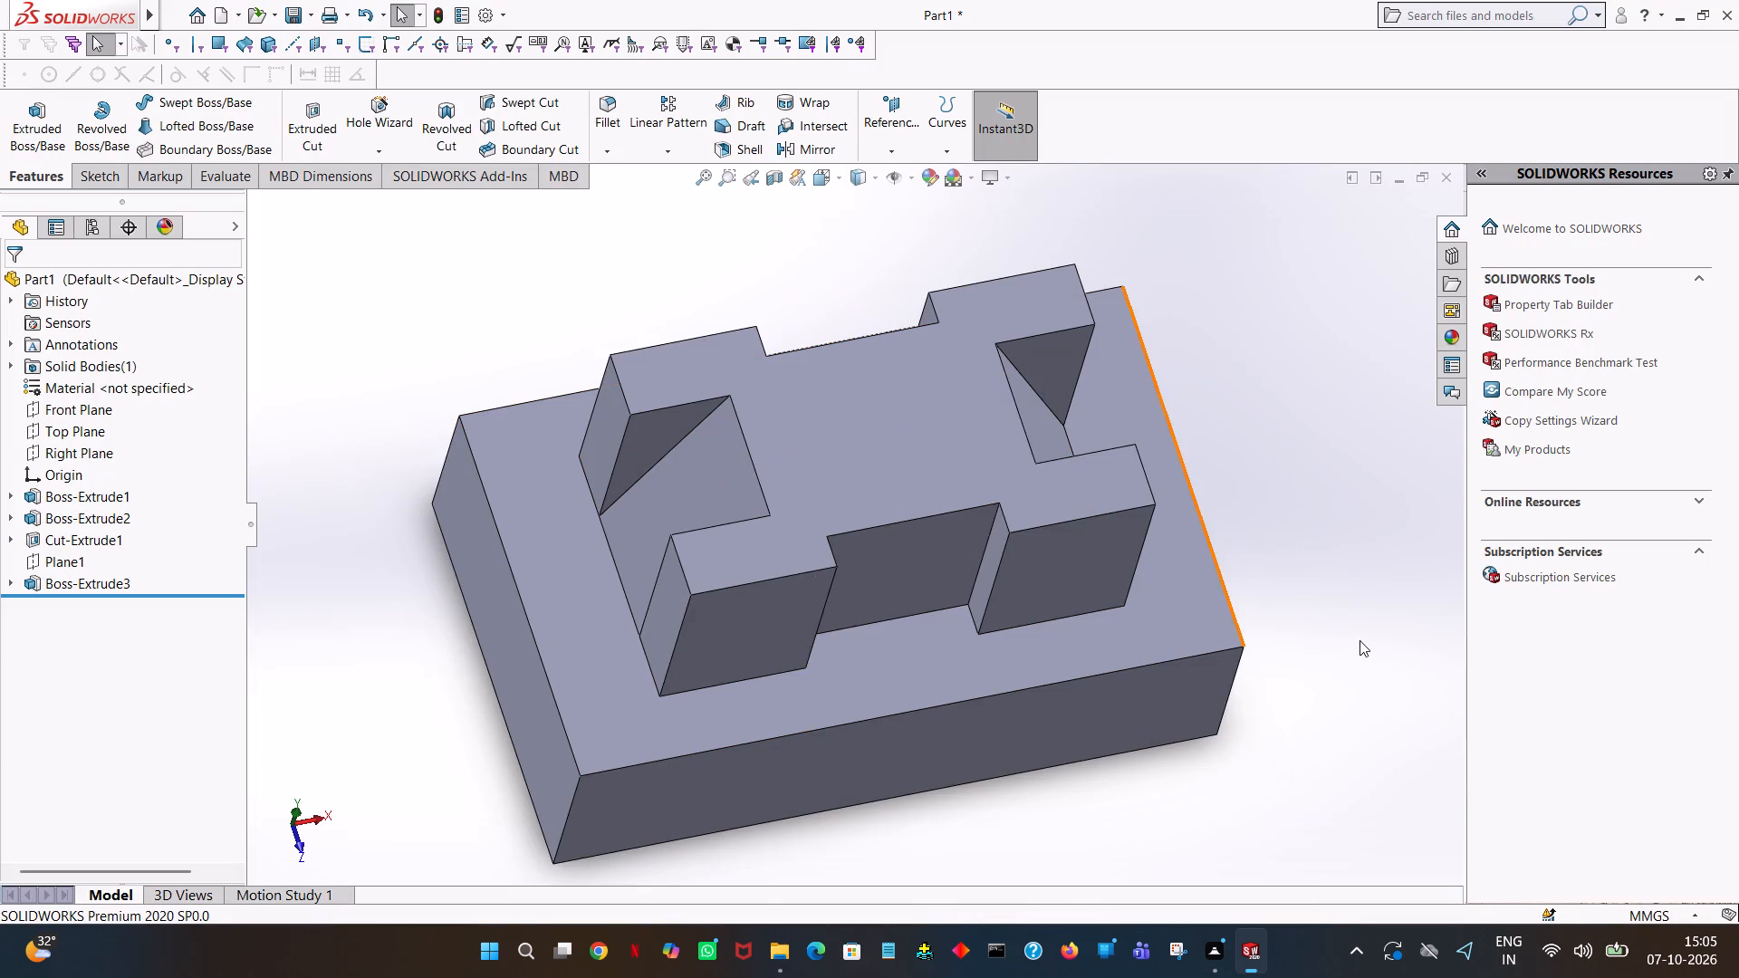
Start an extruded cut on the upper block's top face and sketch a 10 mm radius circle centred on the origin.
middle_click_drag(1361, 645, 1322, 451)
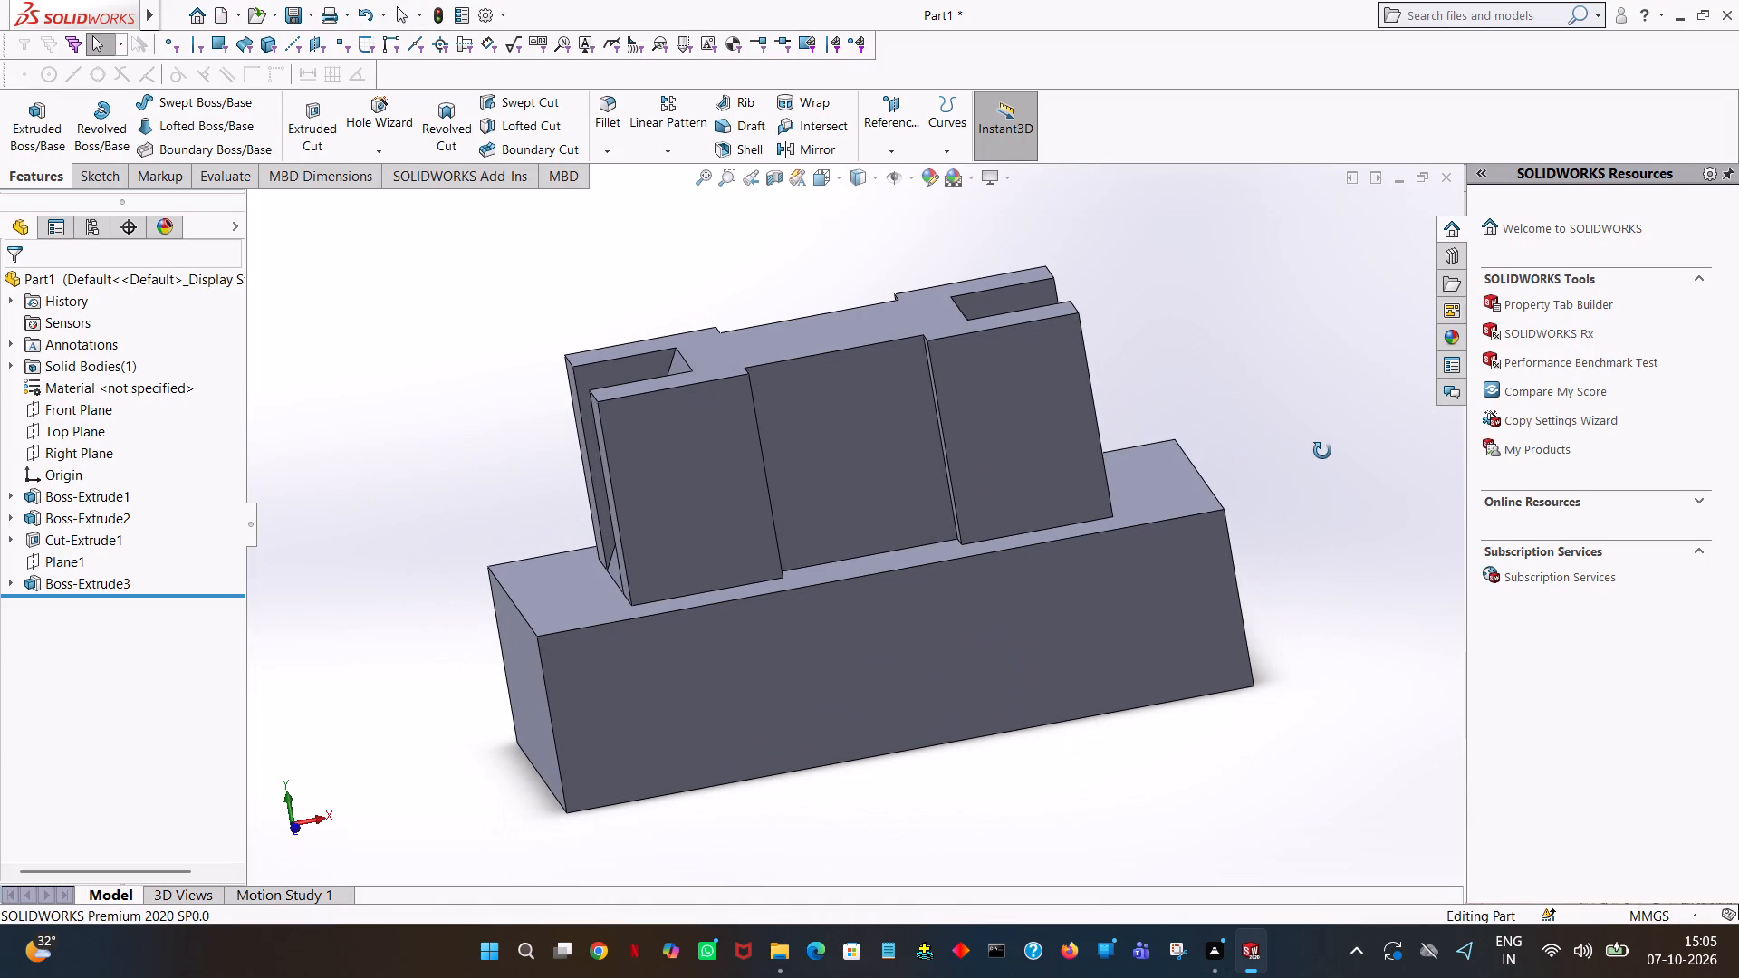
middle_click_drag(1322, 451, 1353, 675)
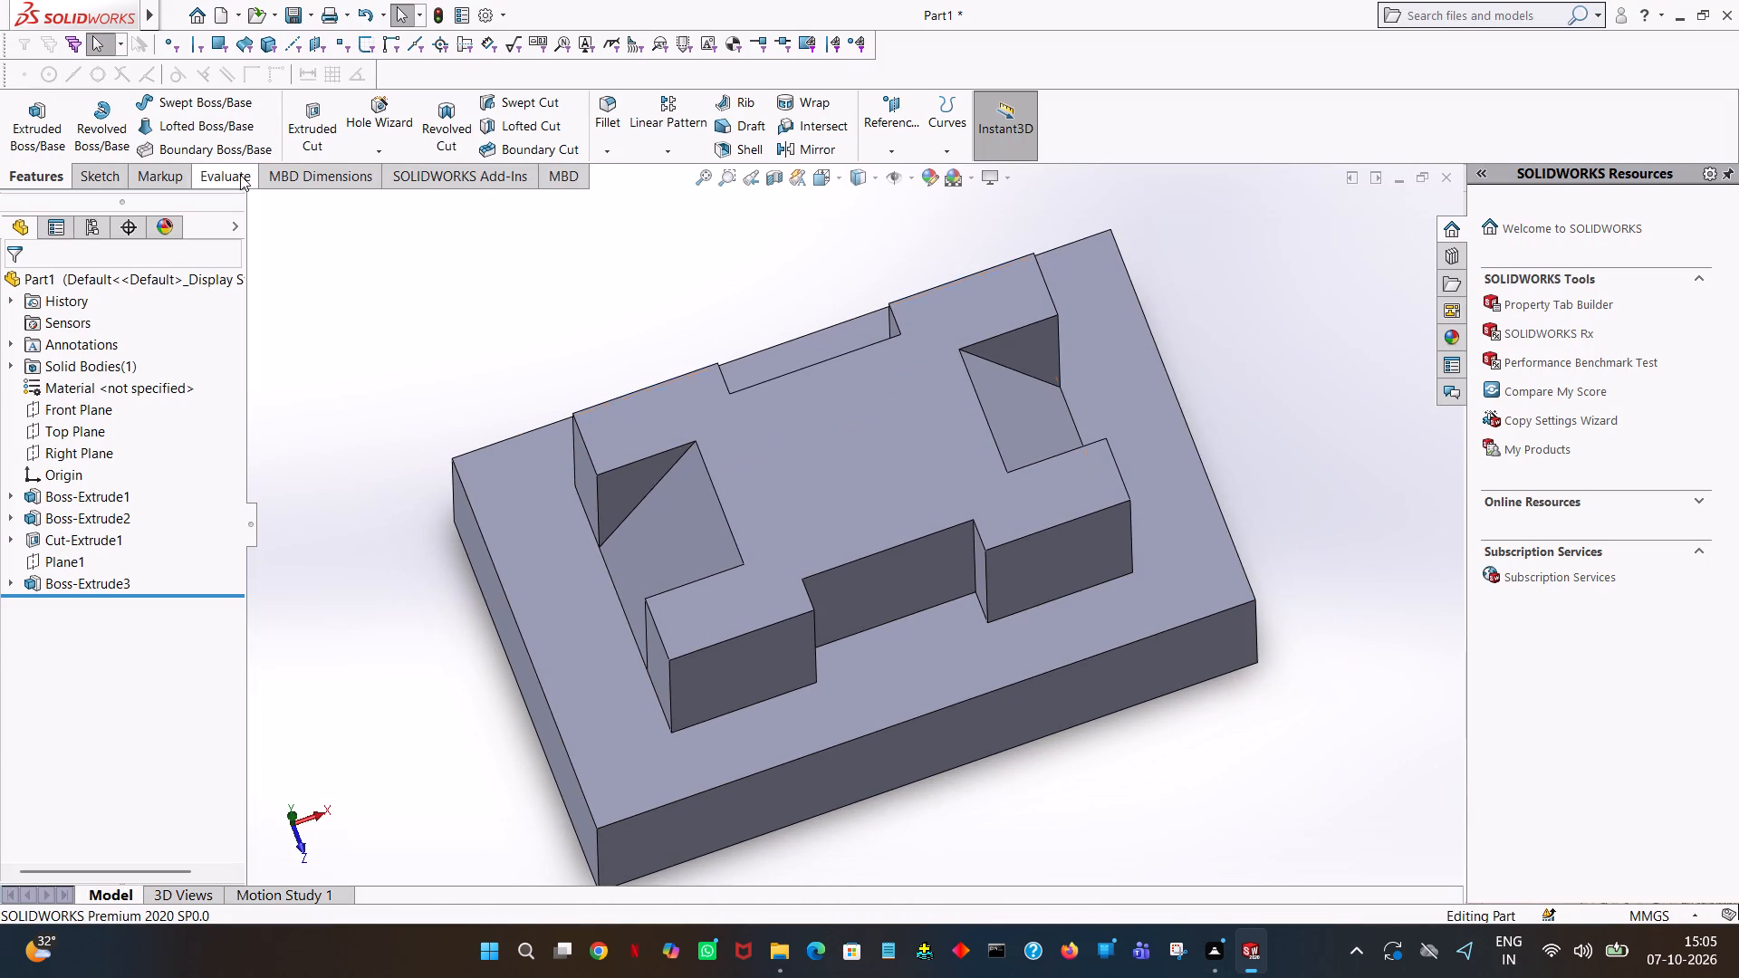
left_click(318, 124)
left_click(840, 439)
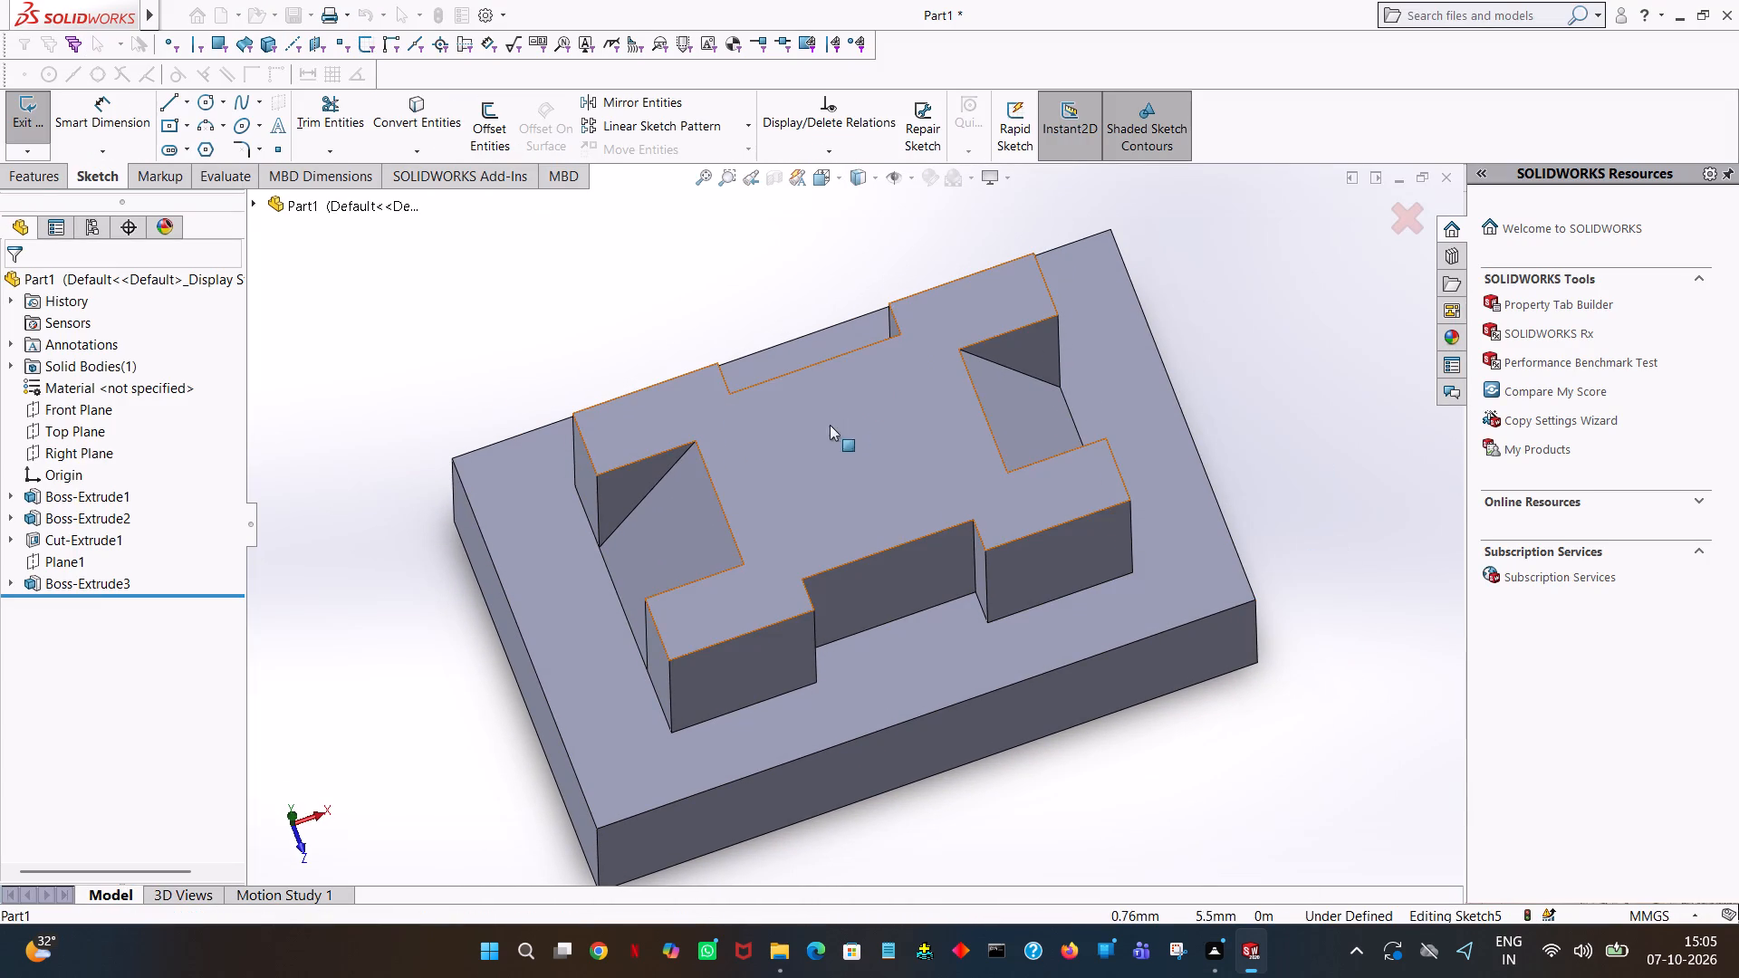
left_click(202, 101)
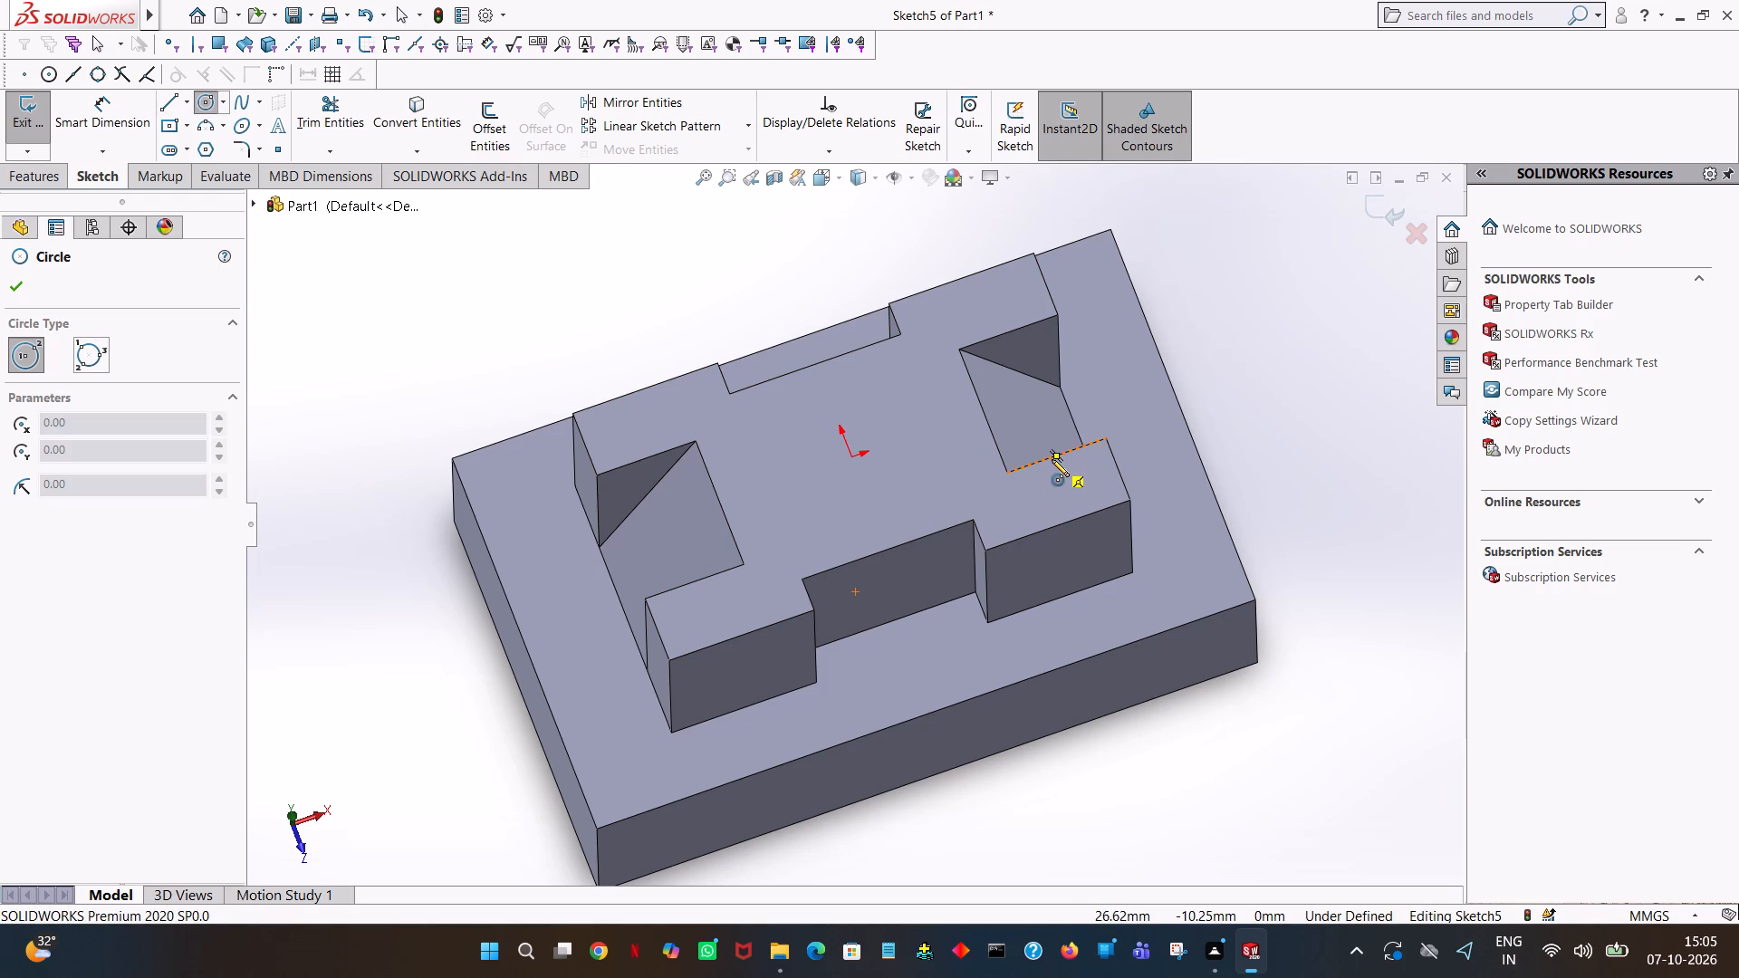
left_click(854, 455)
left_click(876, 413)
type("10")
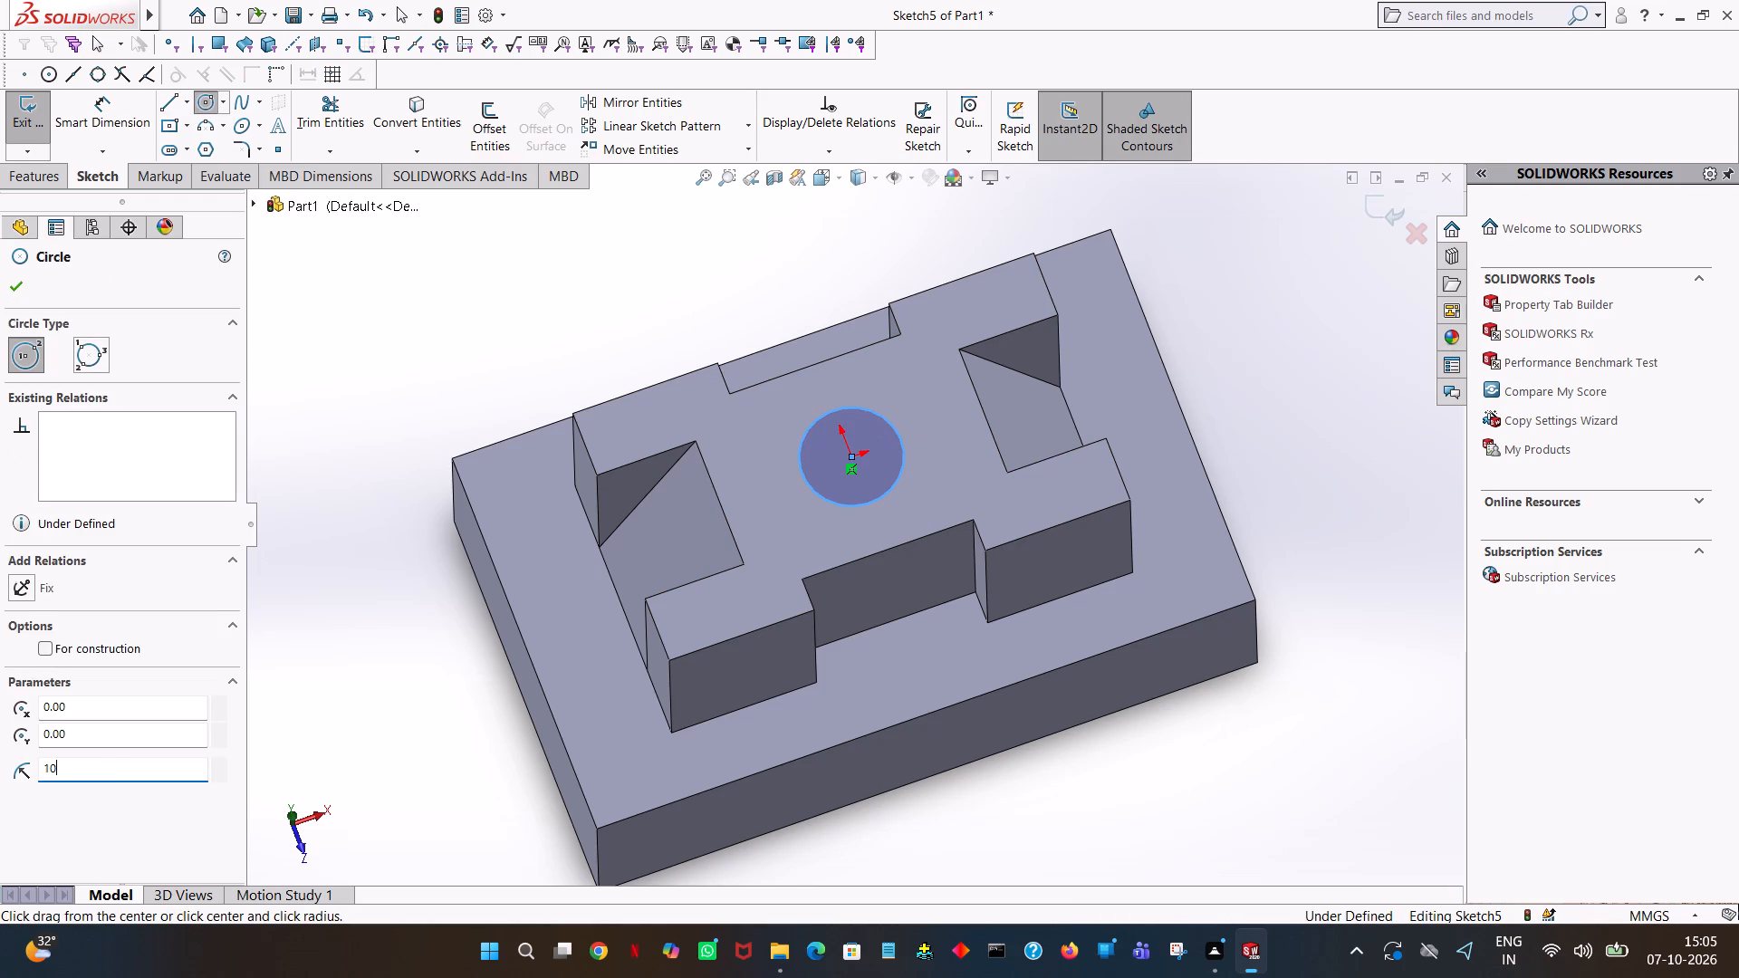
key("Return")
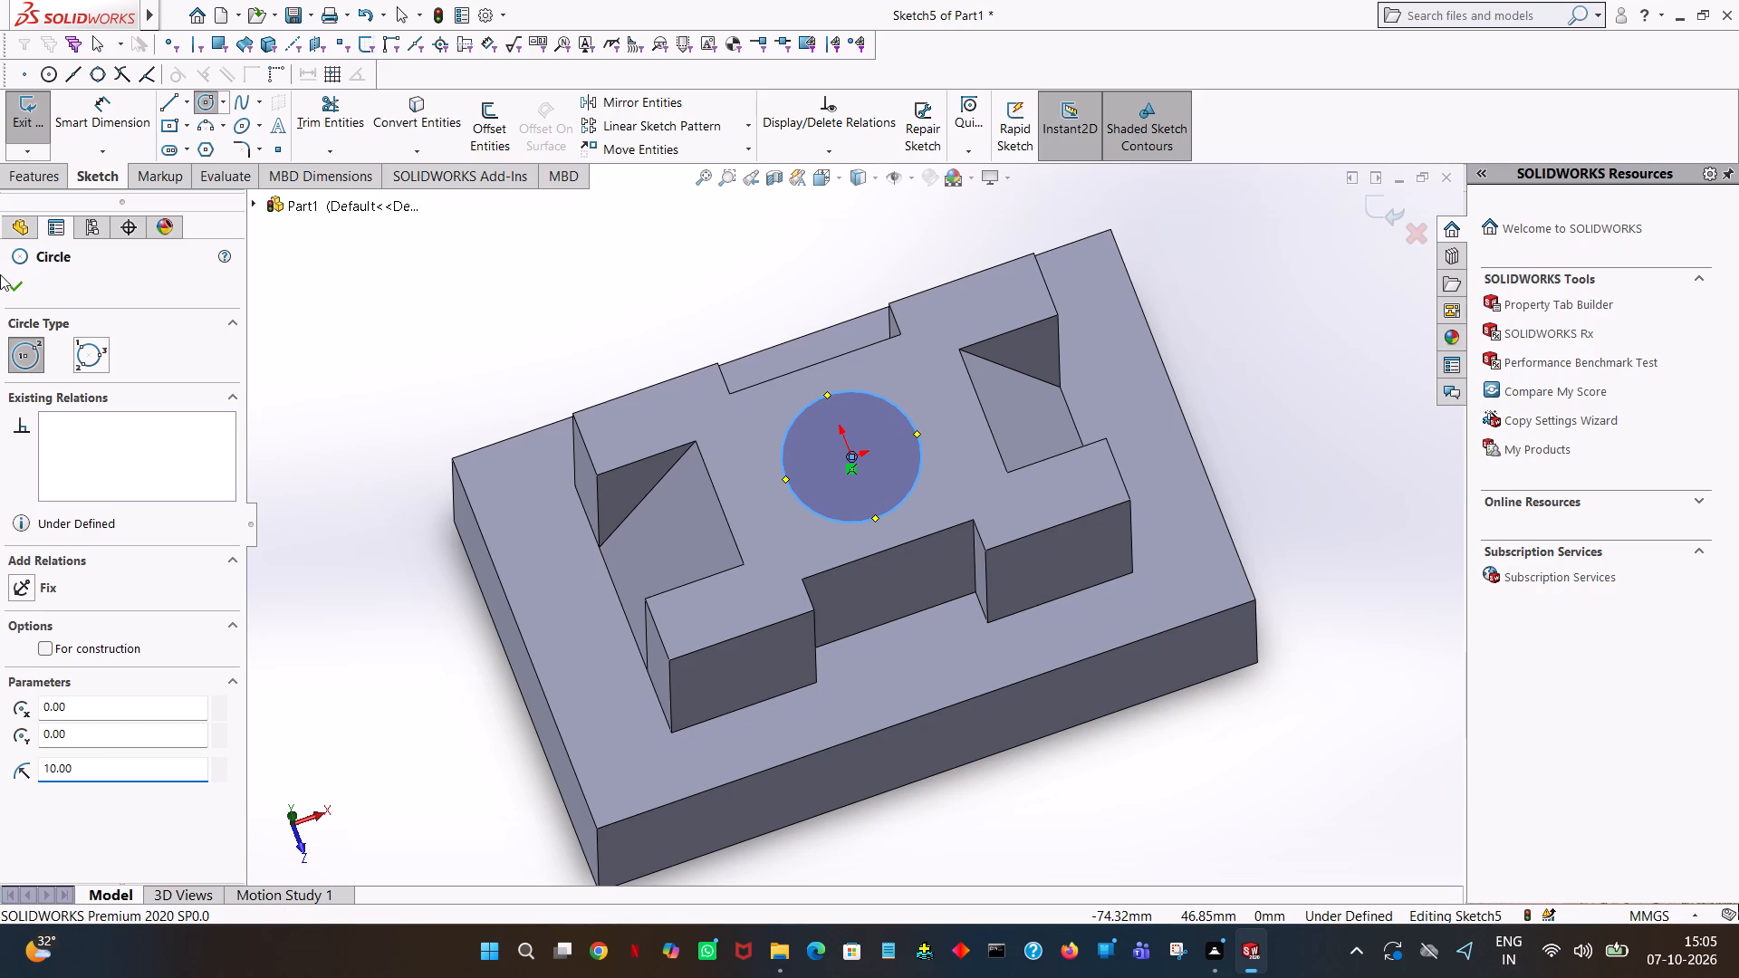
Cut the 10 mm radius circle down through the upper block and base as a blind extruded cut 83 mm deep.
left_click(2, 278)
left_click(19, 283)
left_click(53, 180)
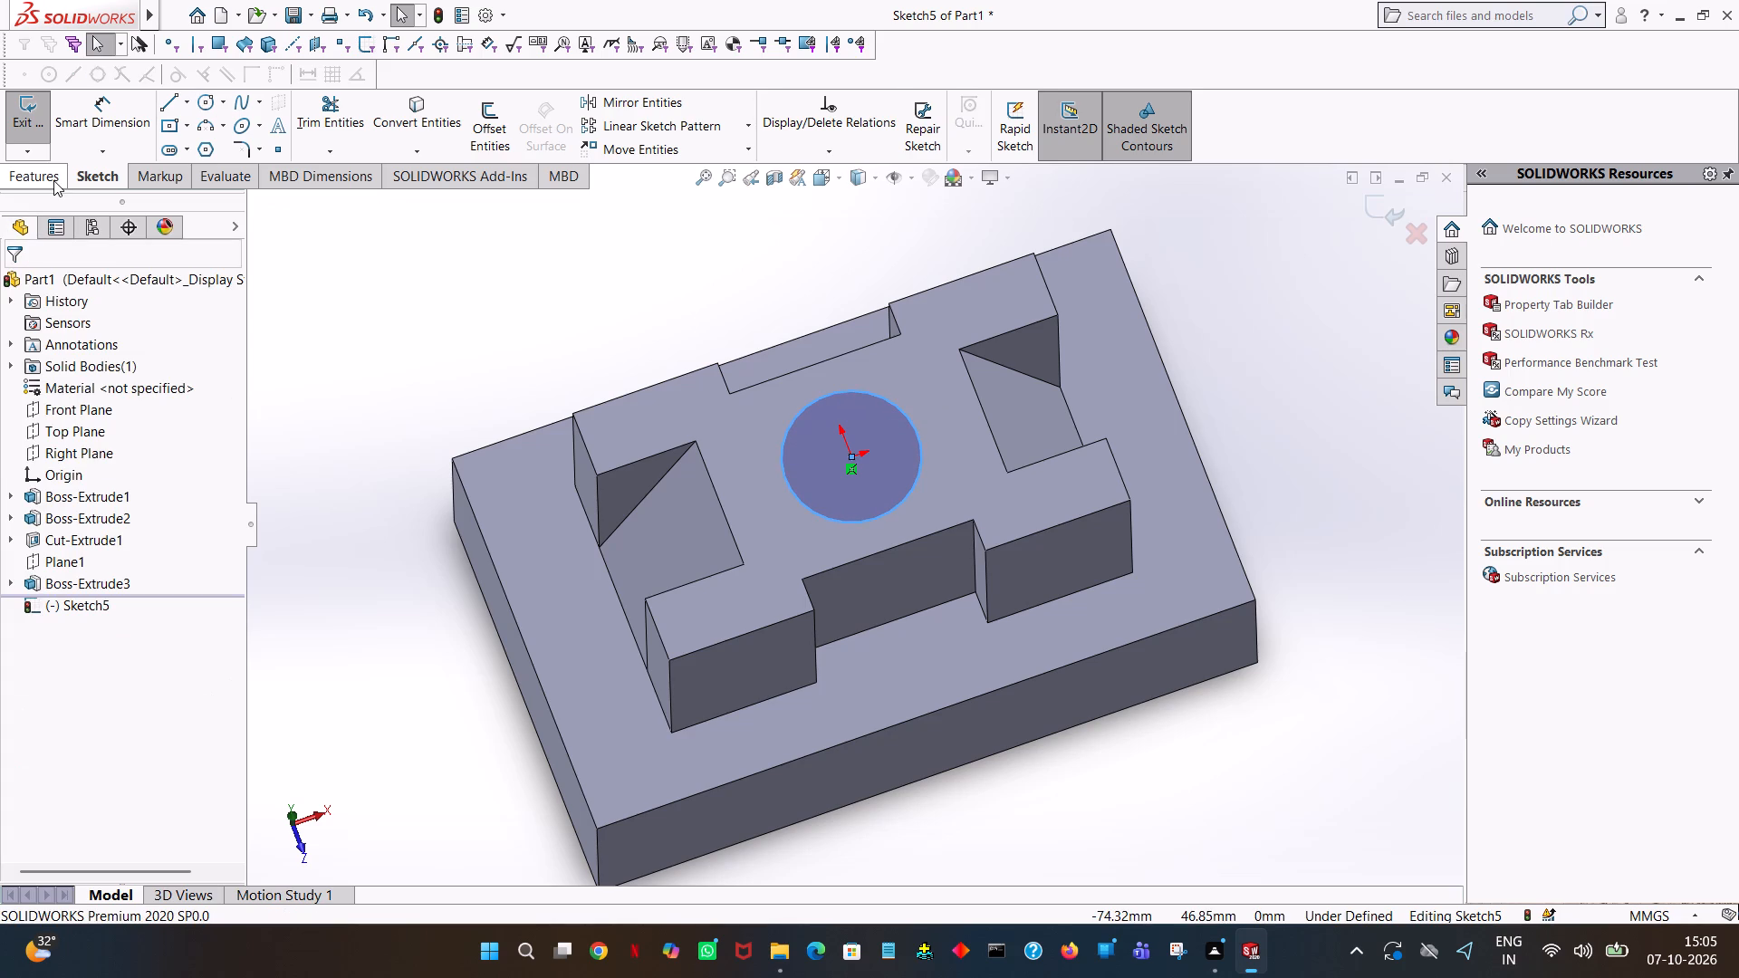
left_click(312, 127)
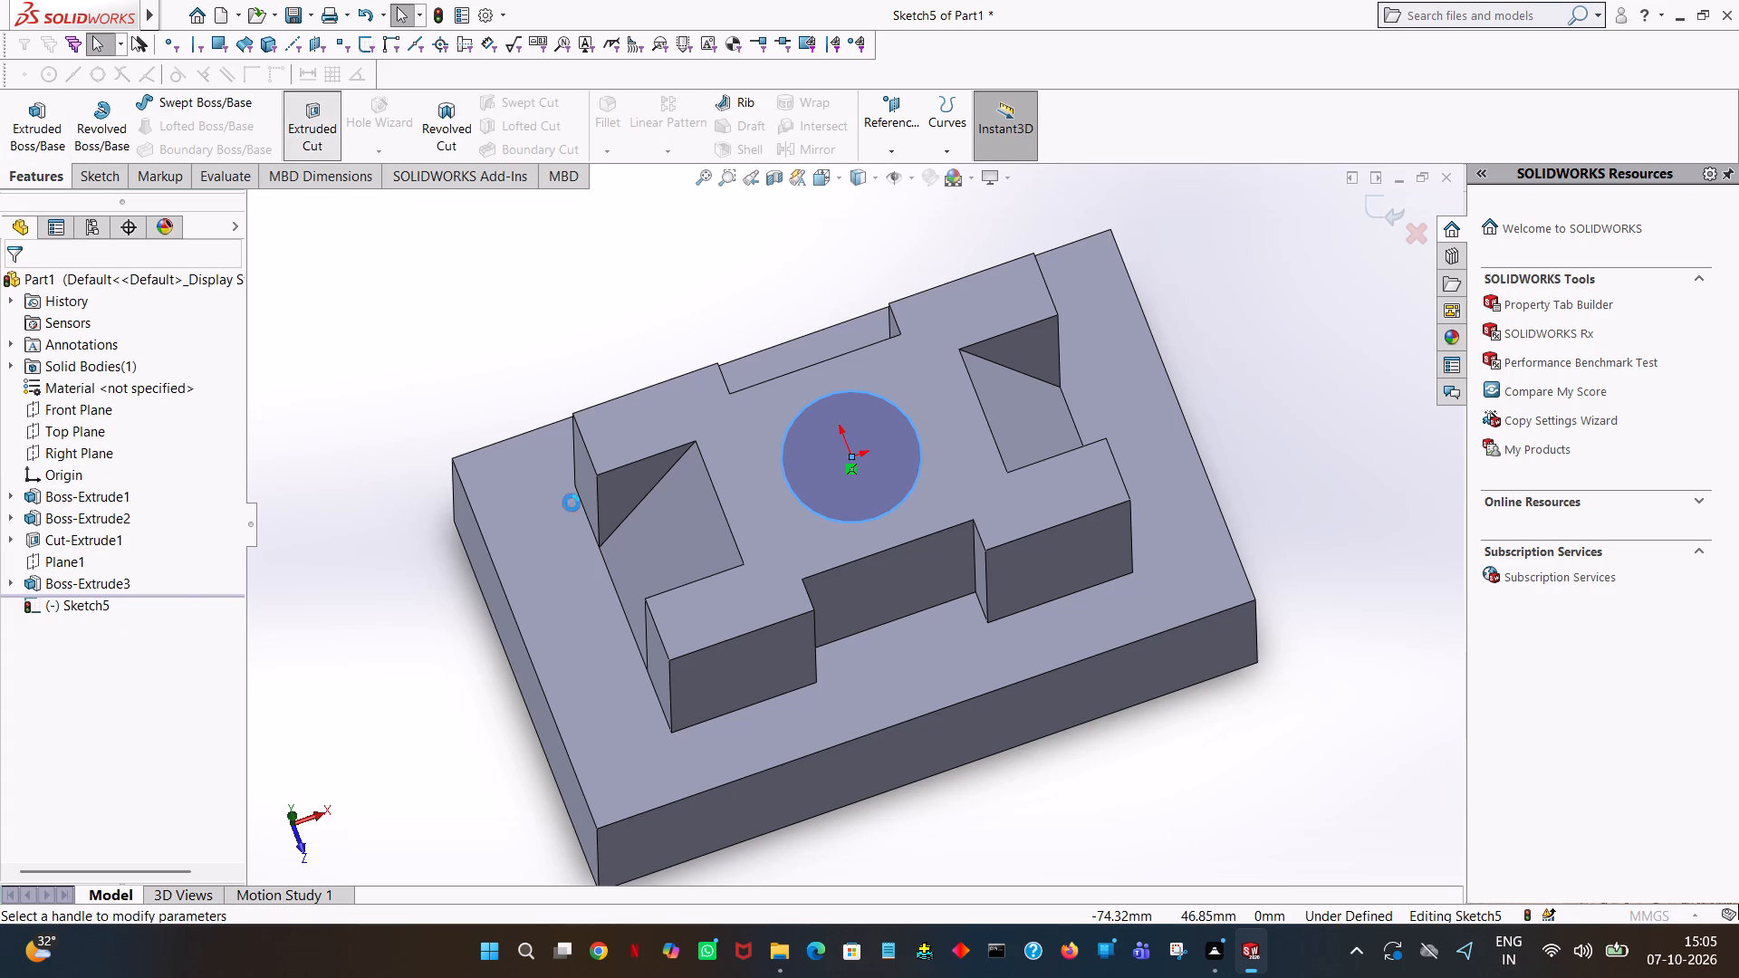
middle_click_drag(903, 699, 899, 525)
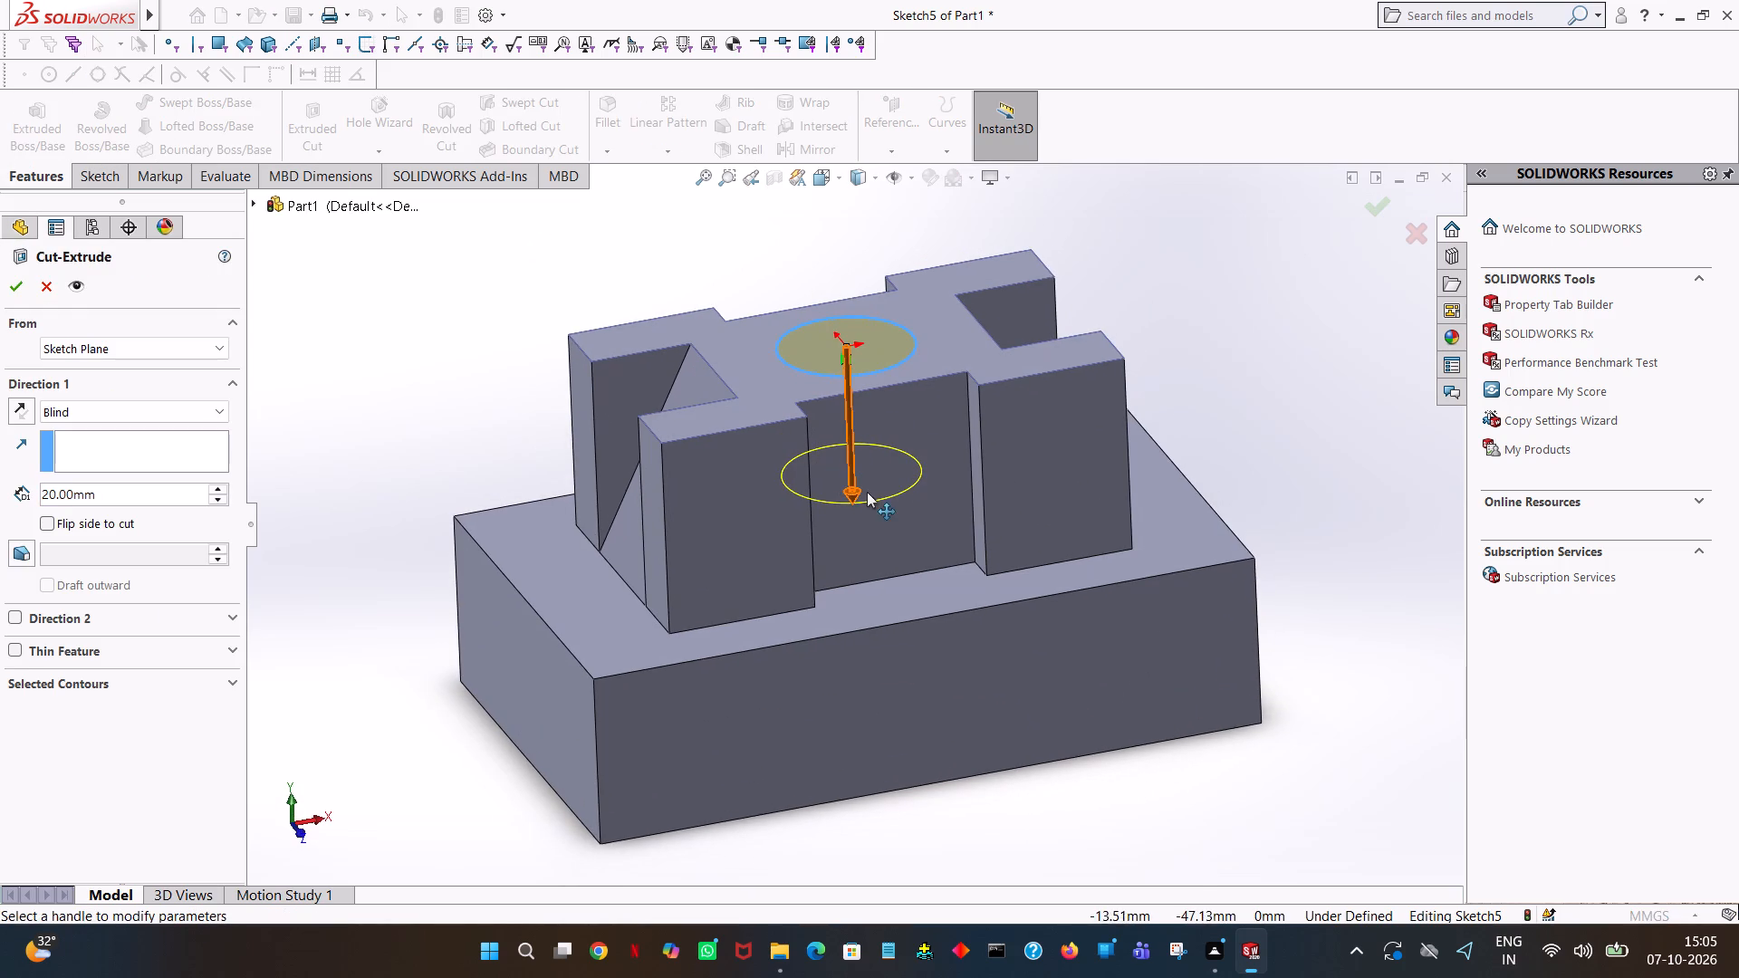
left_click_drag(858, 493, 894, 876)
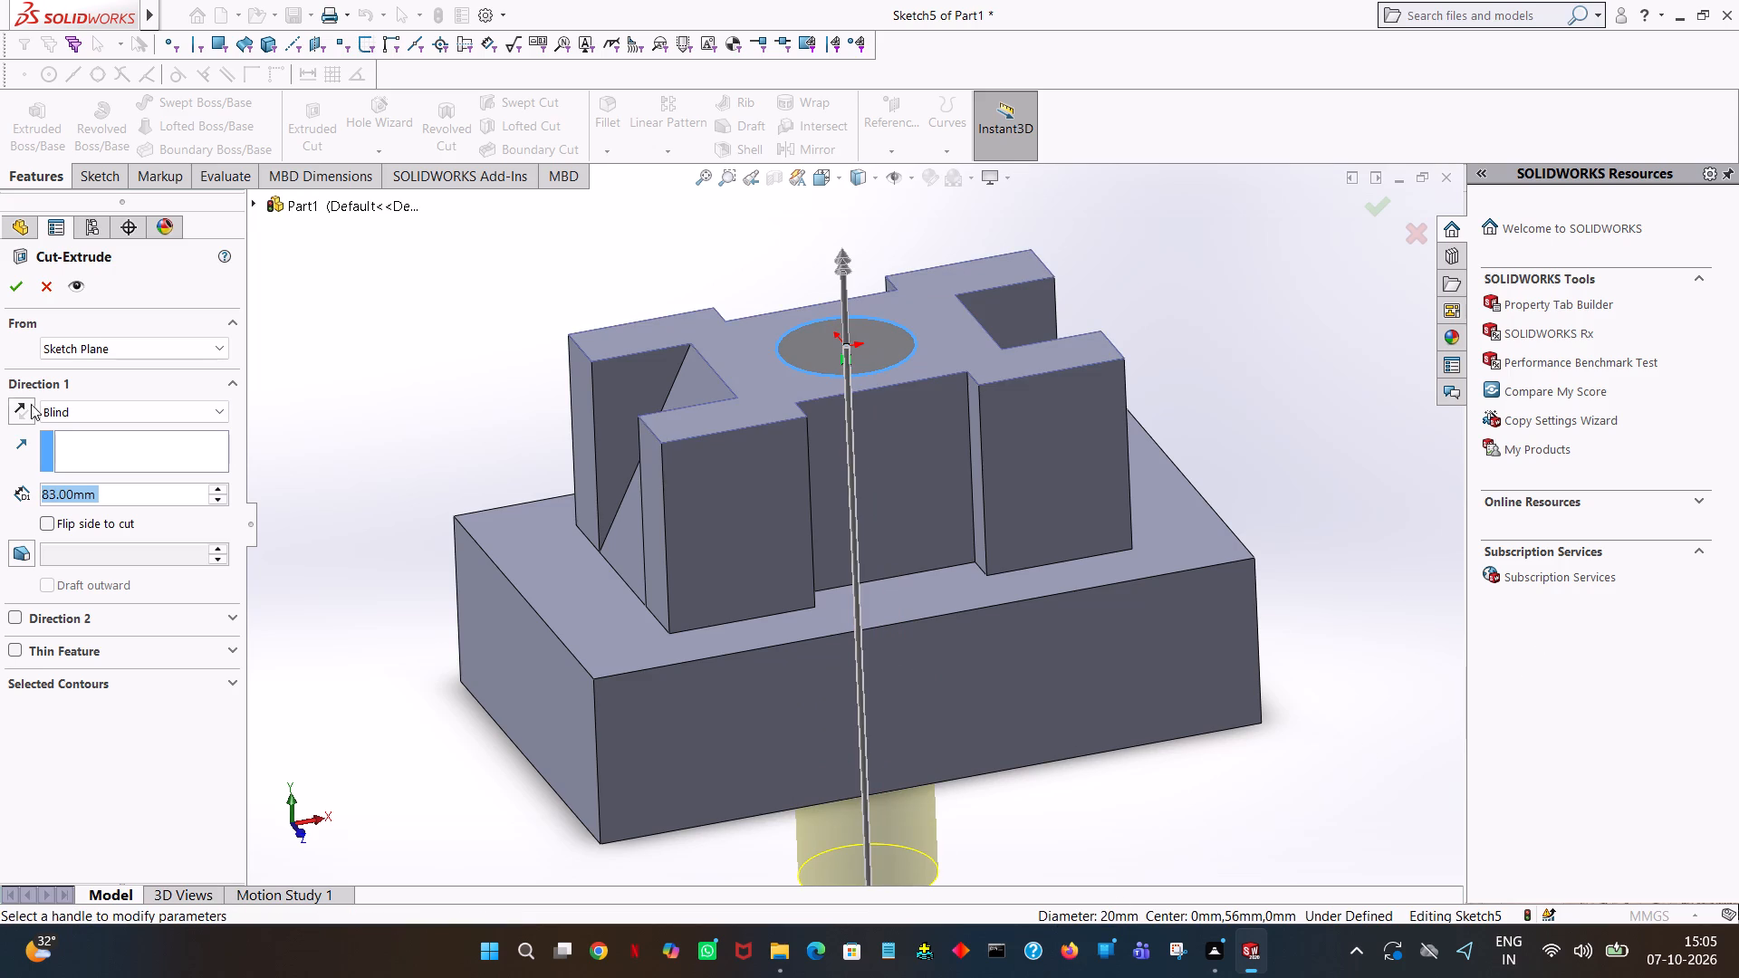
left_click(13, 288)
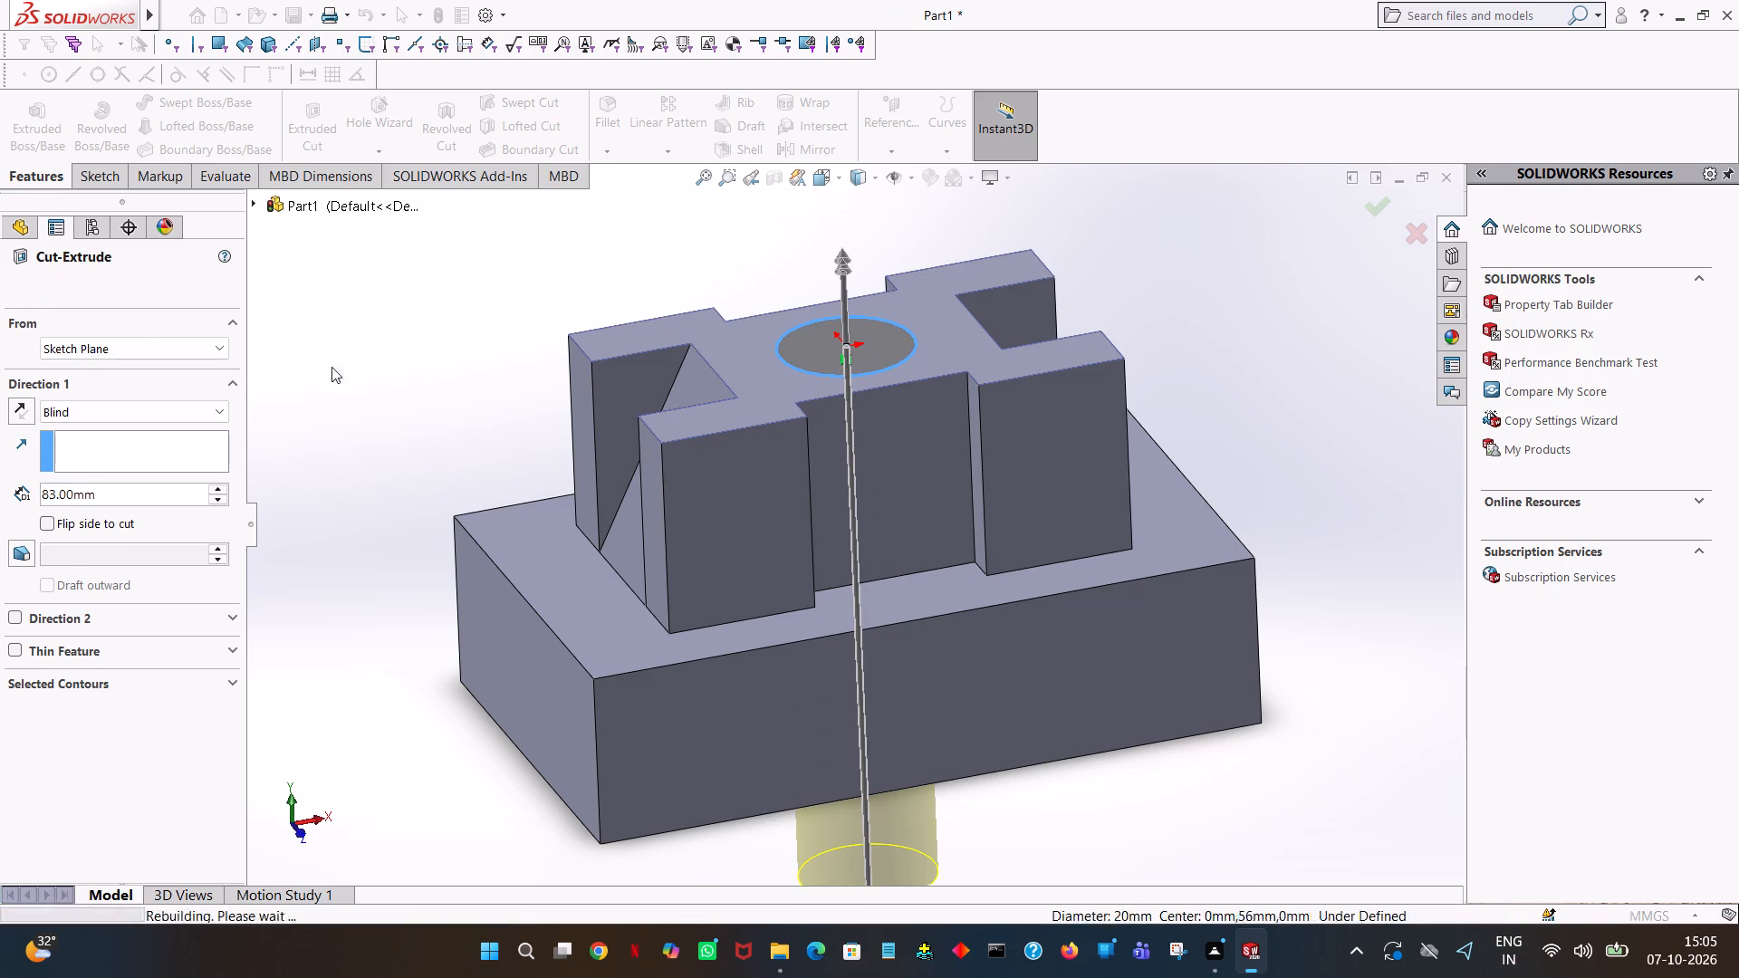
left_click(357, 368)
Start an extruded cut on the base's top face and sketch a closed line rectangle, 20 mm wide, from the right rib notch to the base's outer edge.
middle_click_drag(367, 400, 352, 658)
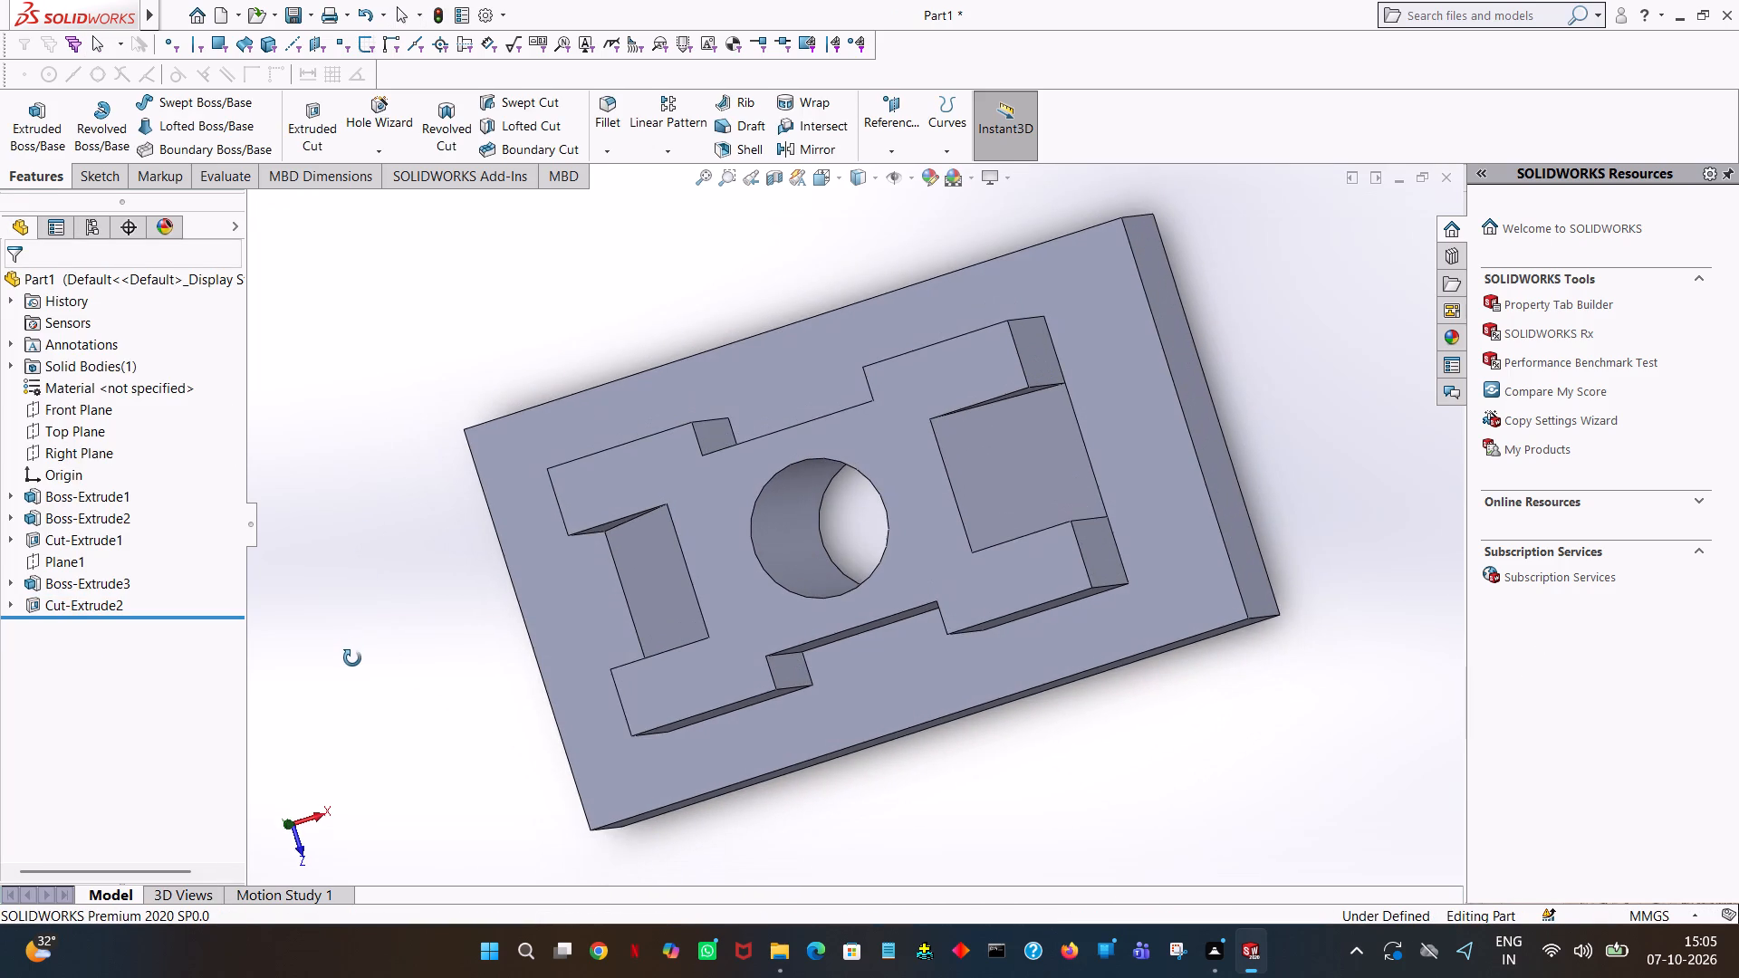
middle_click_drag(352, 658, 406, 439)
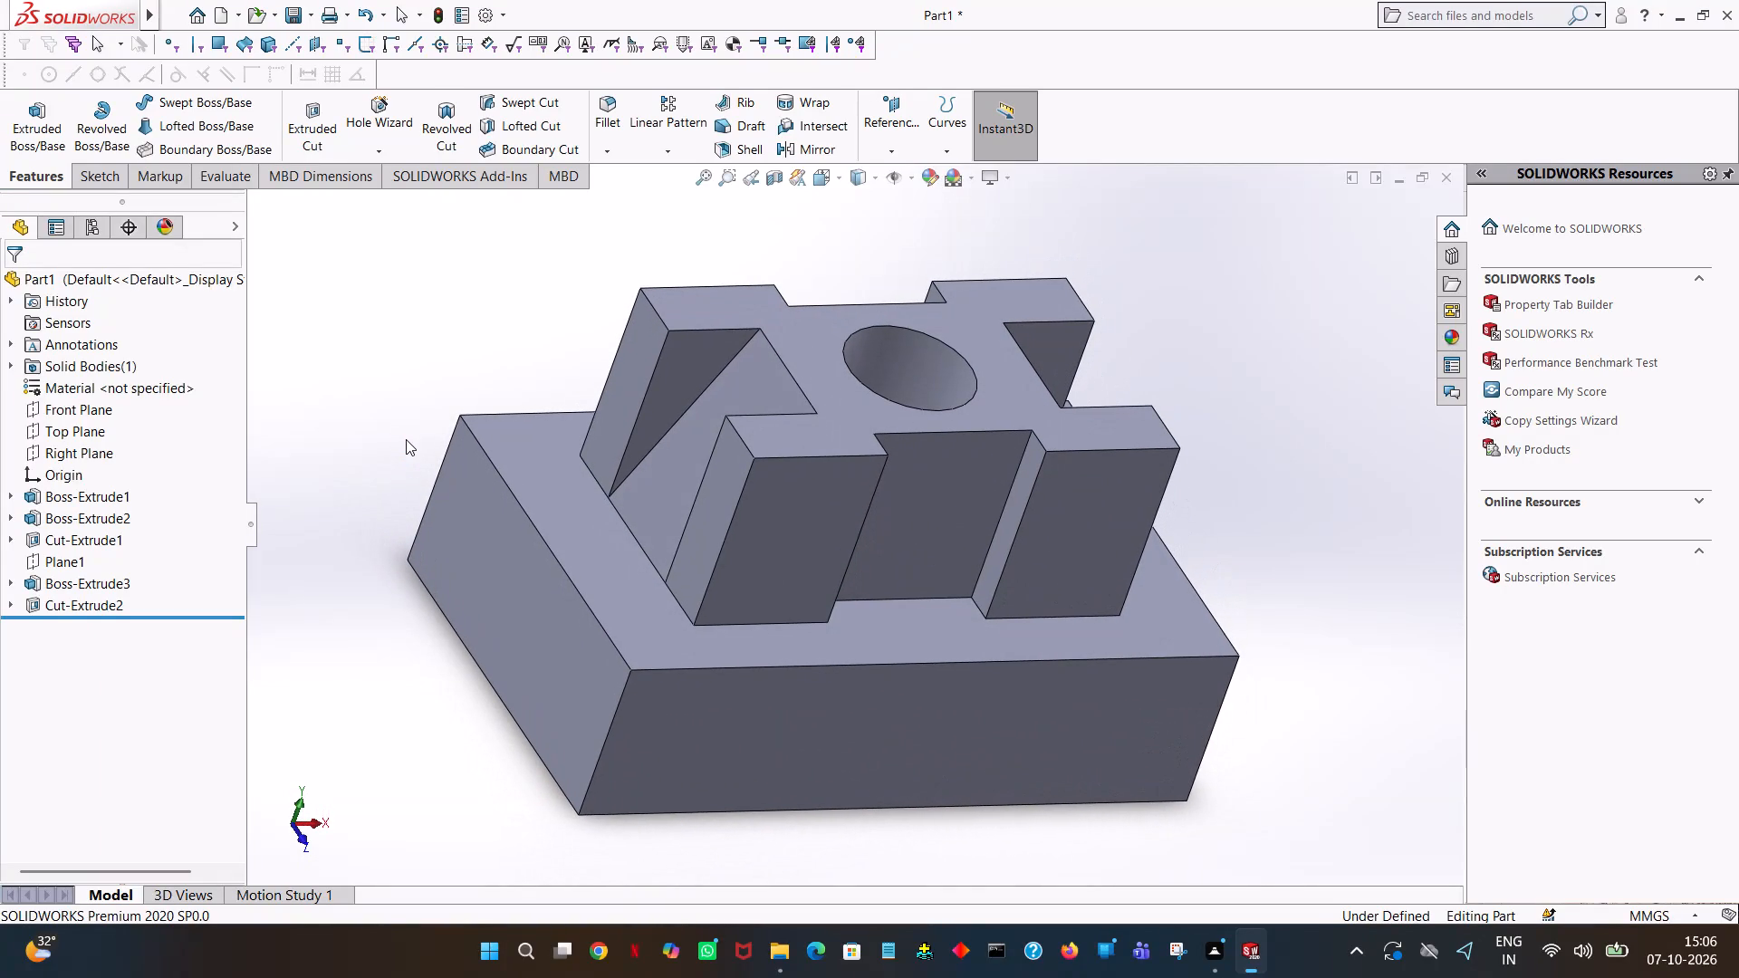
left_click(308, 152)
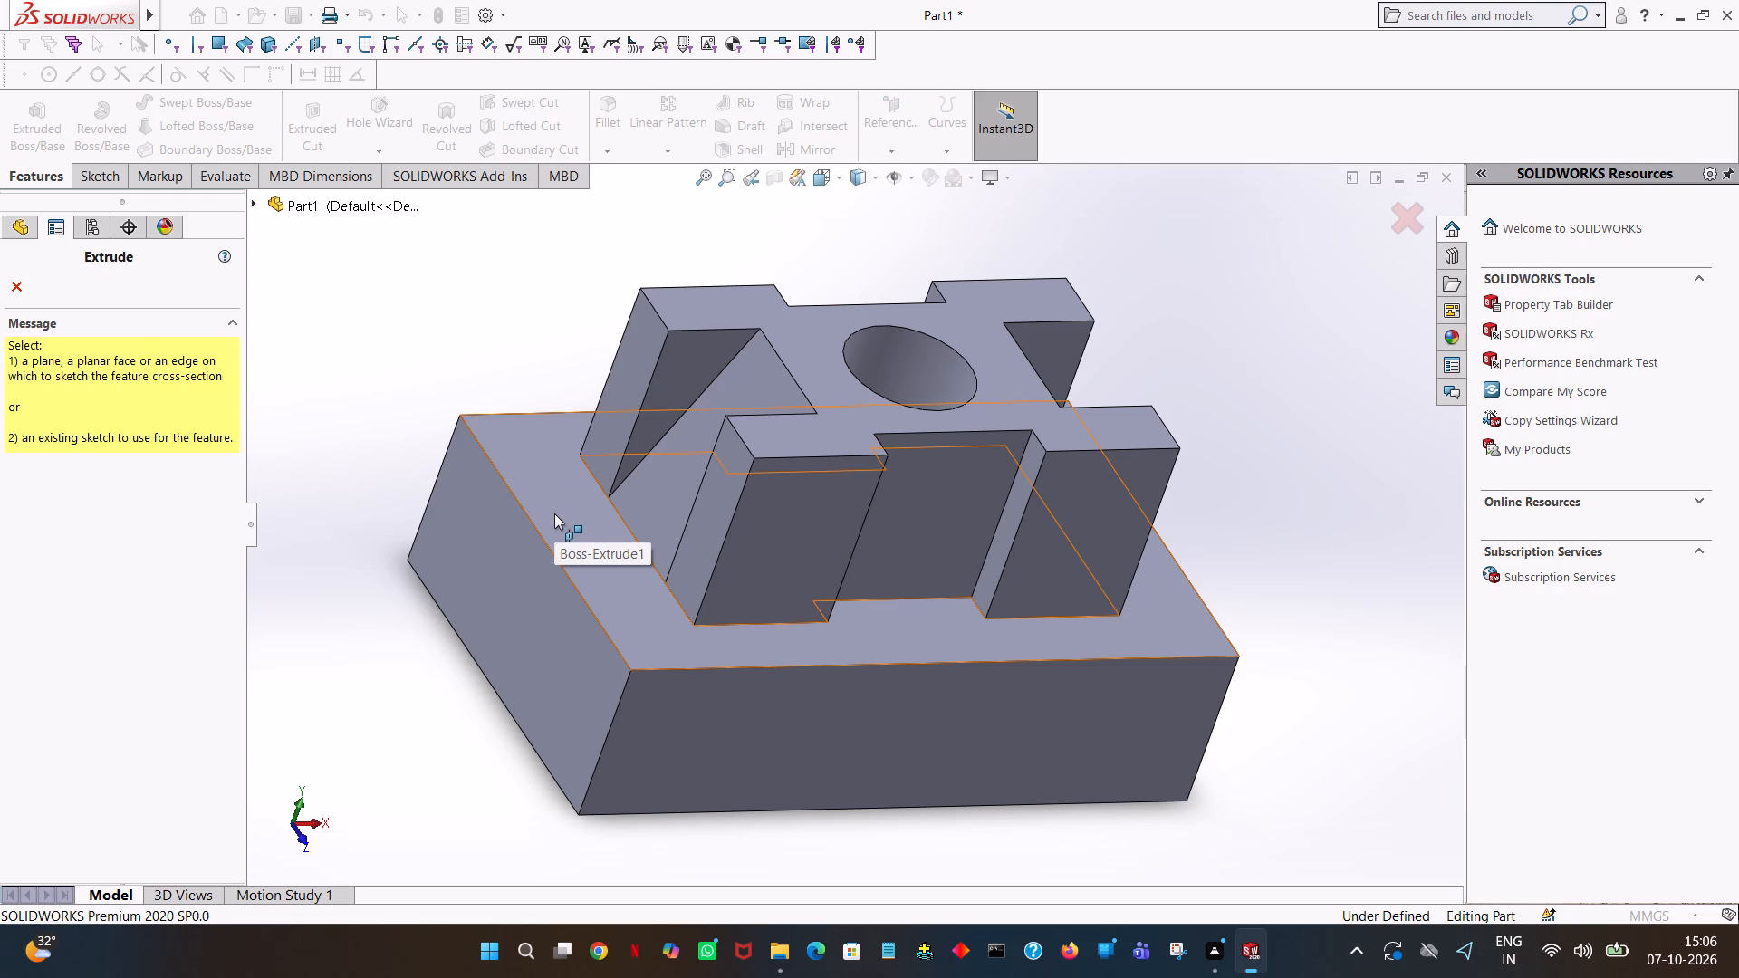
left_click(577, 553)
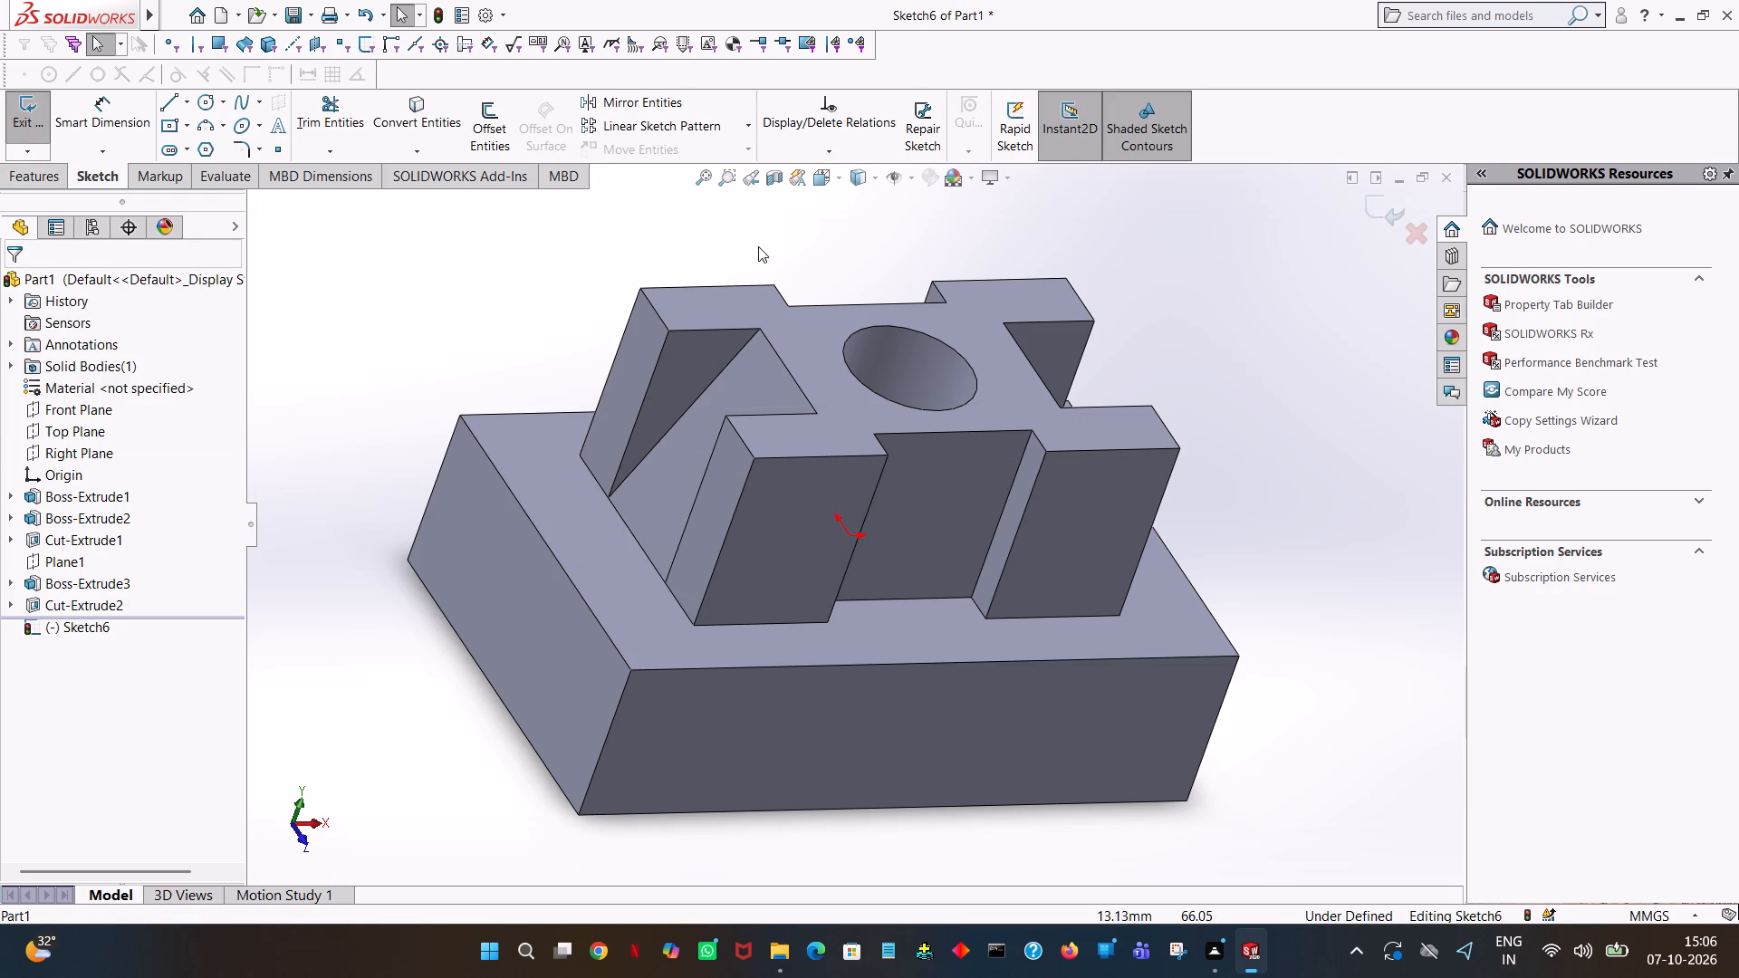
left_click(838, 180)
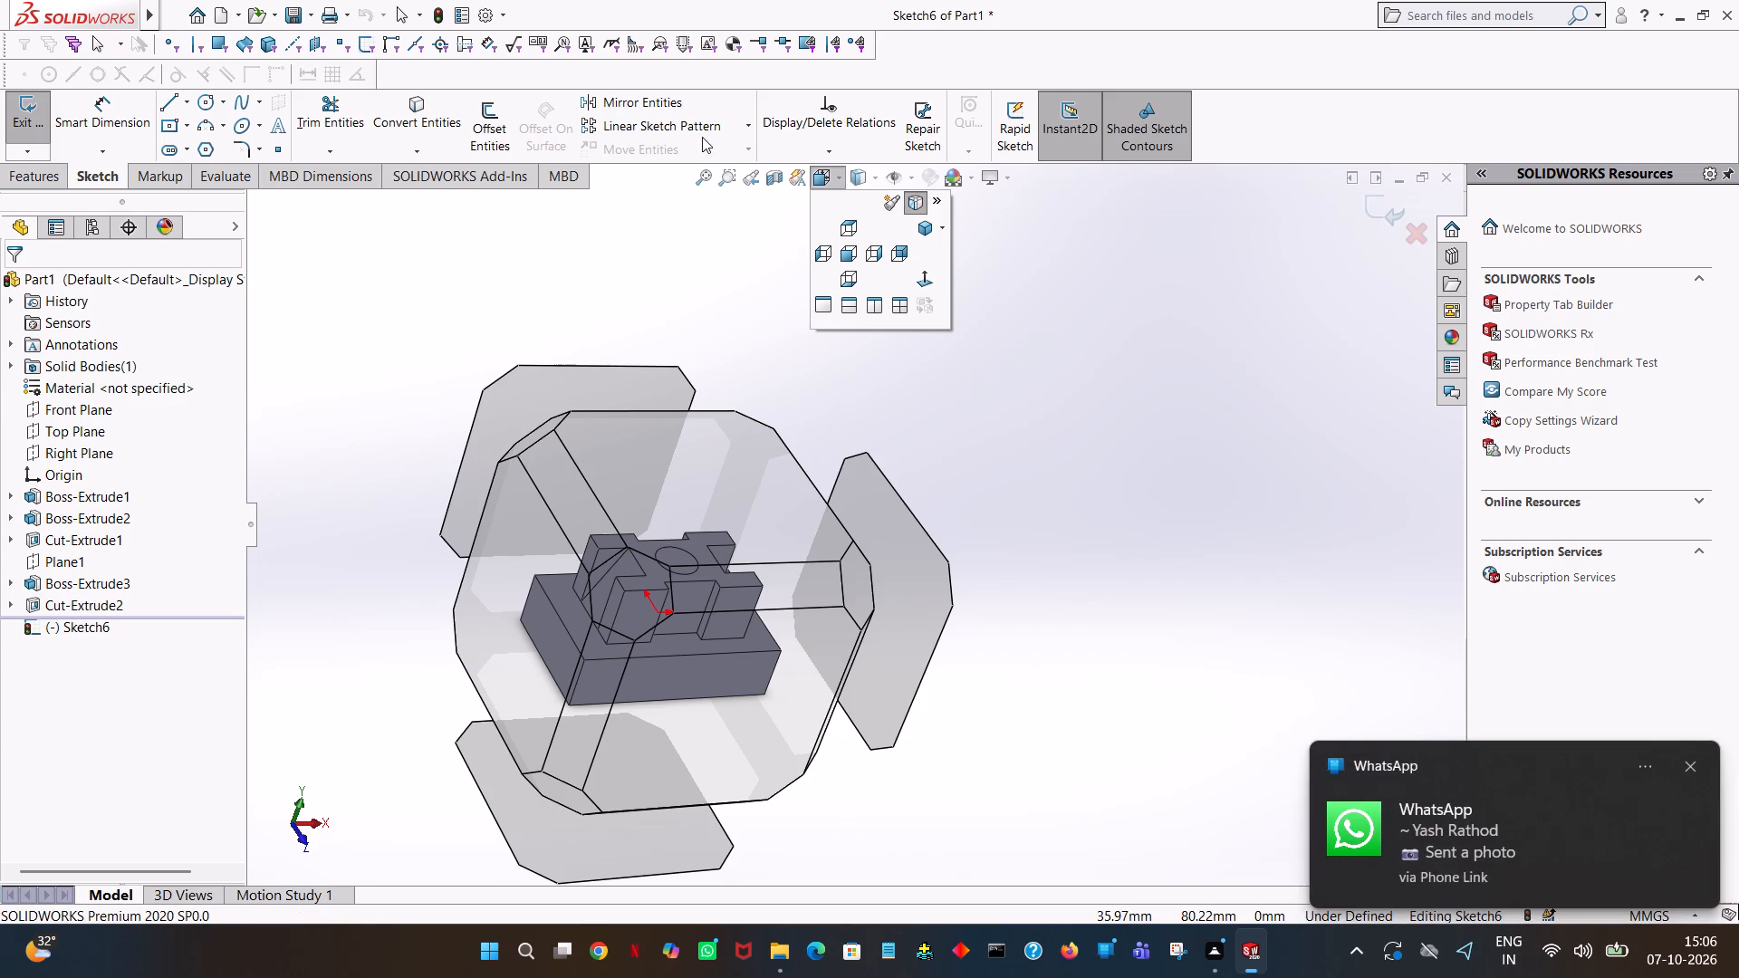
left_click(935, 284)
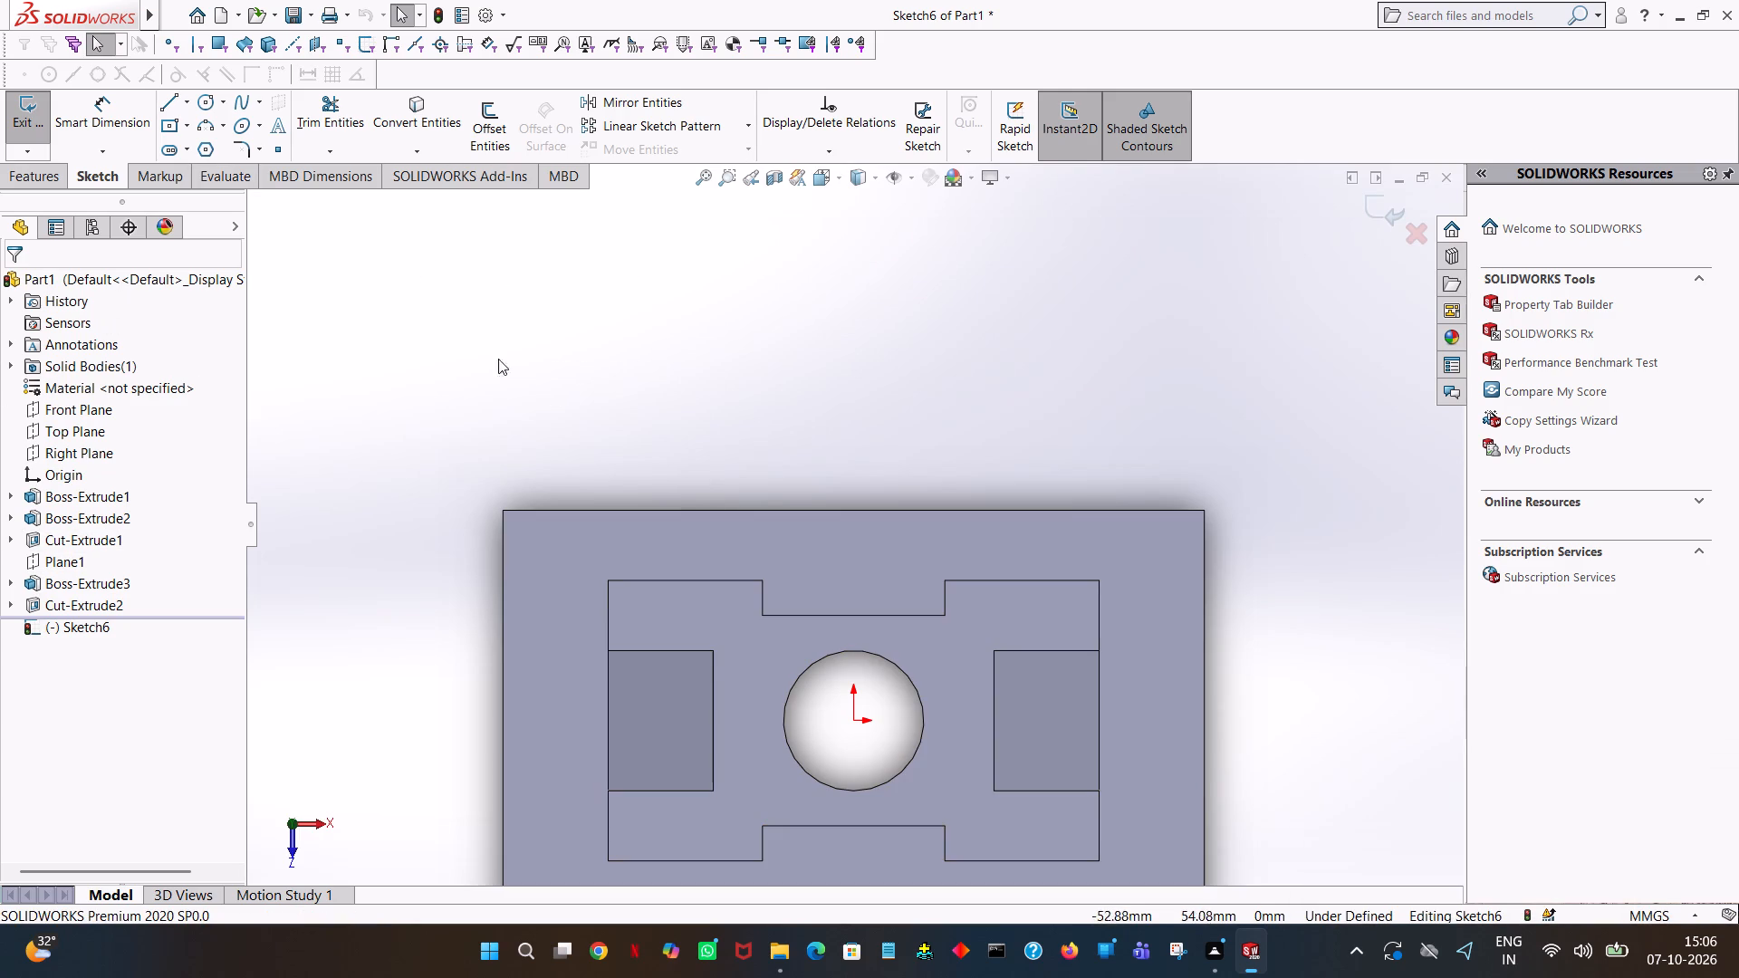
middle_click_drag(564, 431, 569, 360, "ctrl")
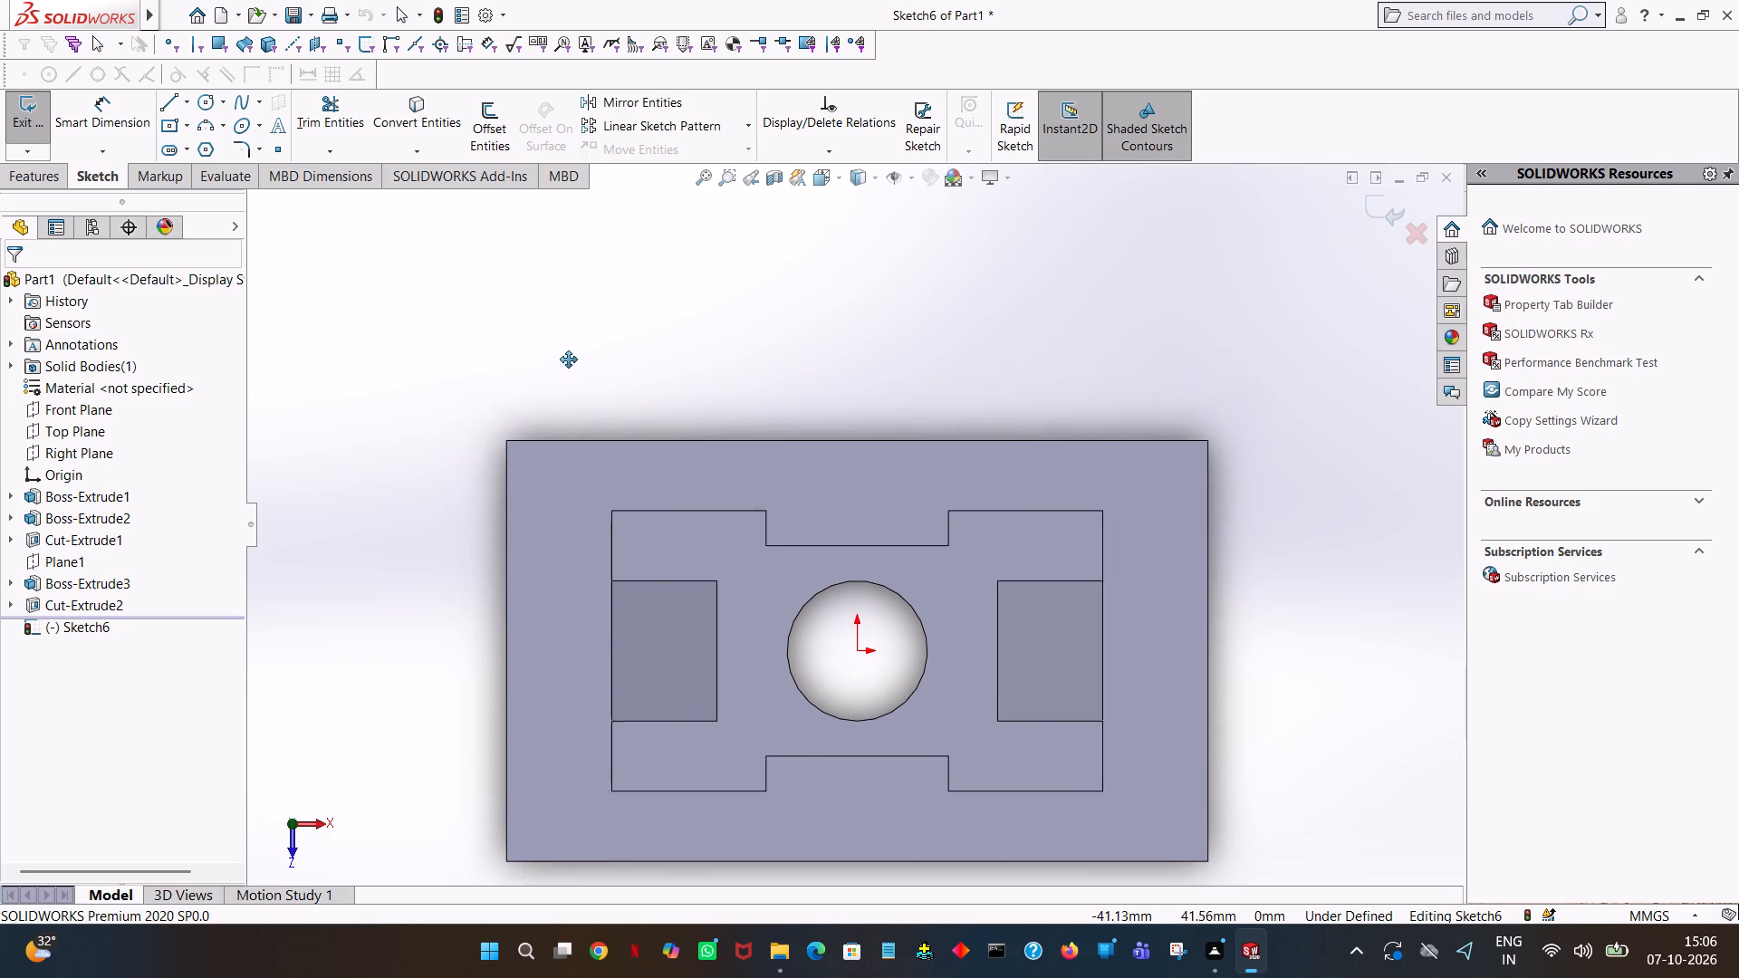
middle_click_drag(569, 360, 573, 352, "ctrl")
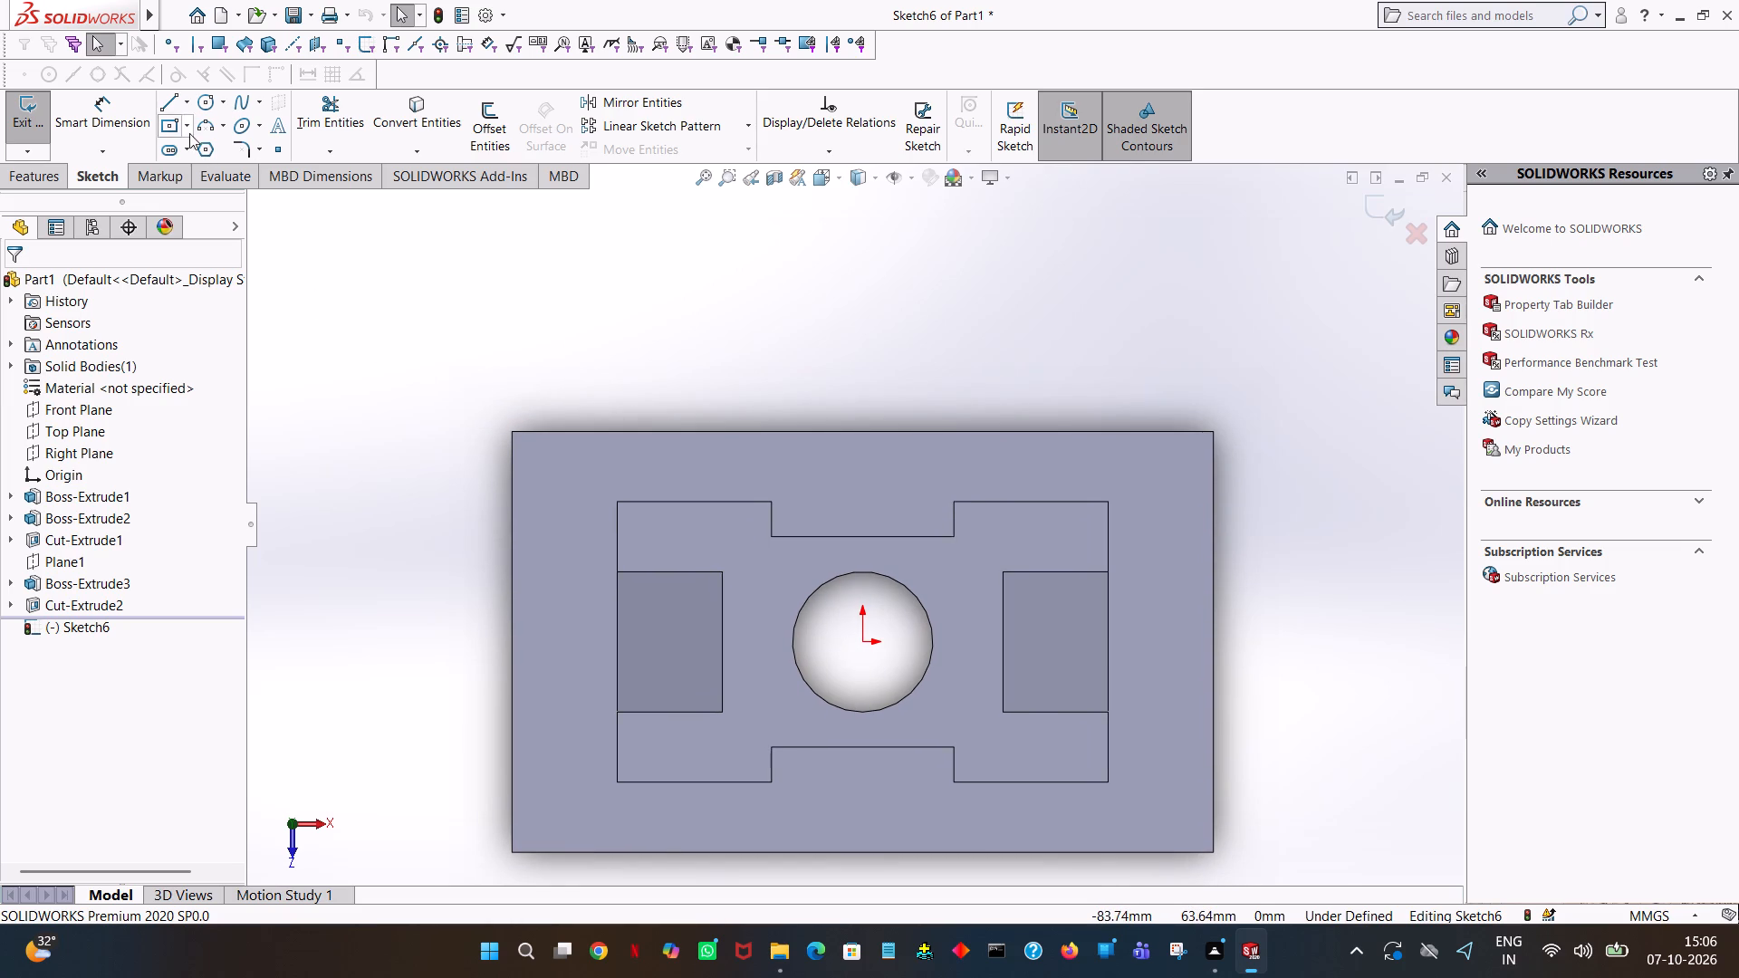
left_click(166, 107)
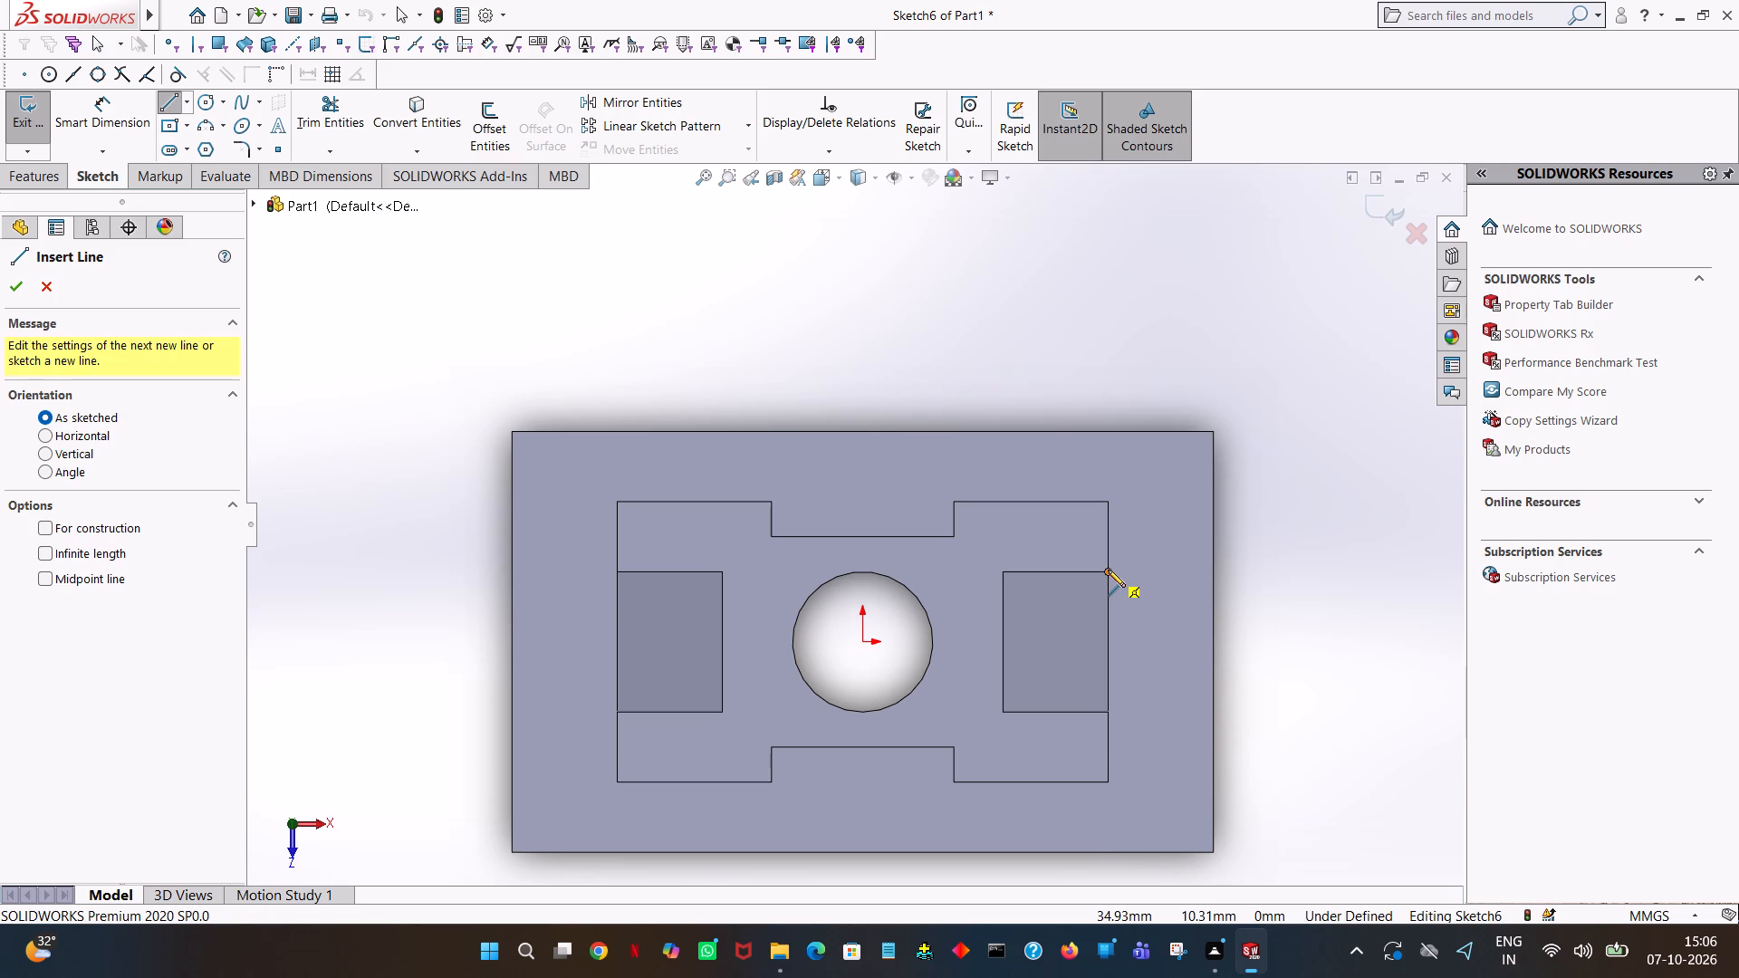
left_click(1108, 570)
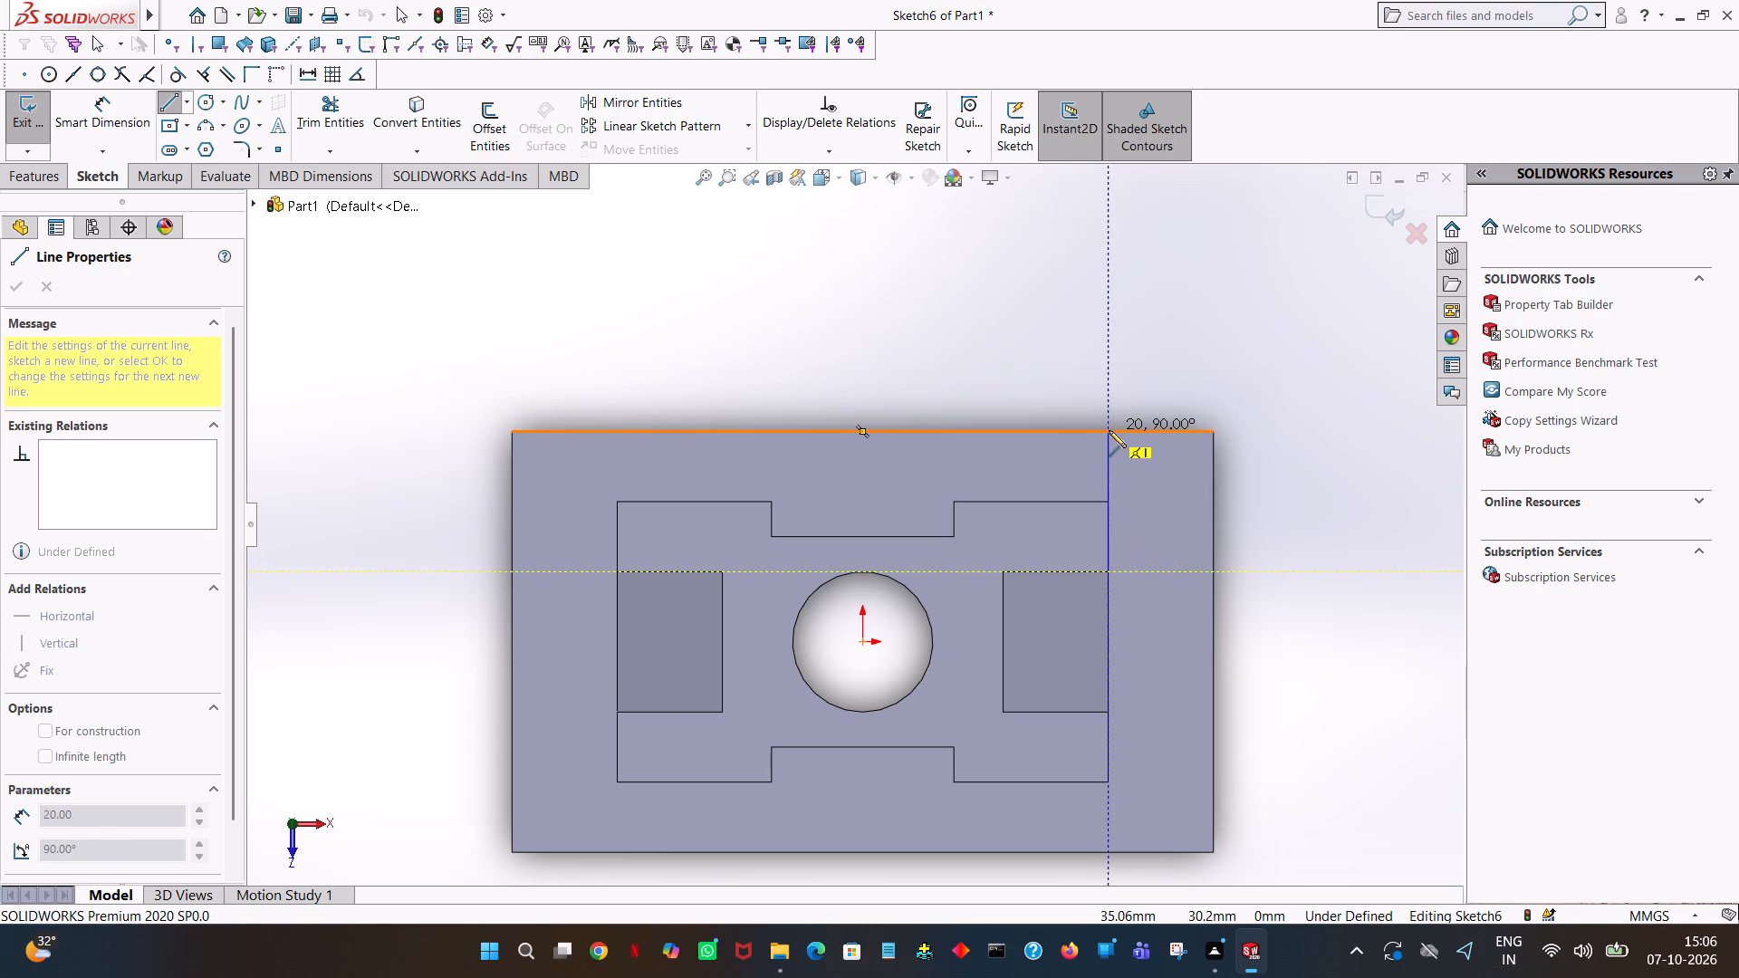
left_click(1215, 570)
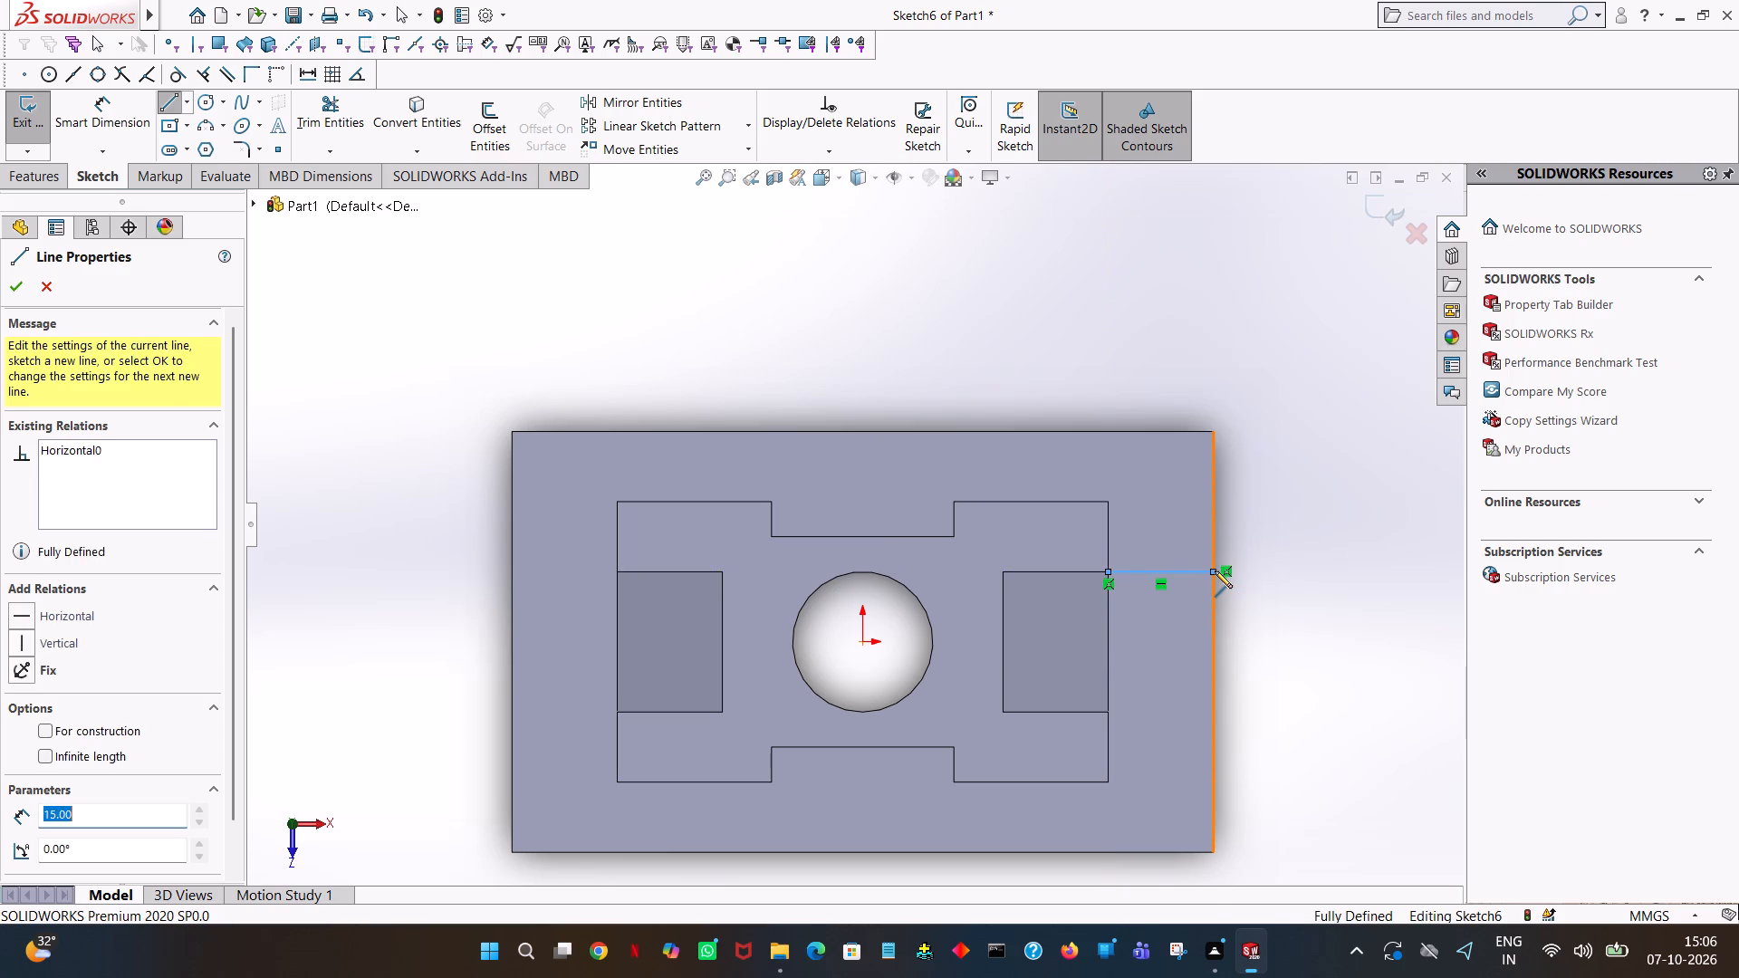
left_click(1213, 713)
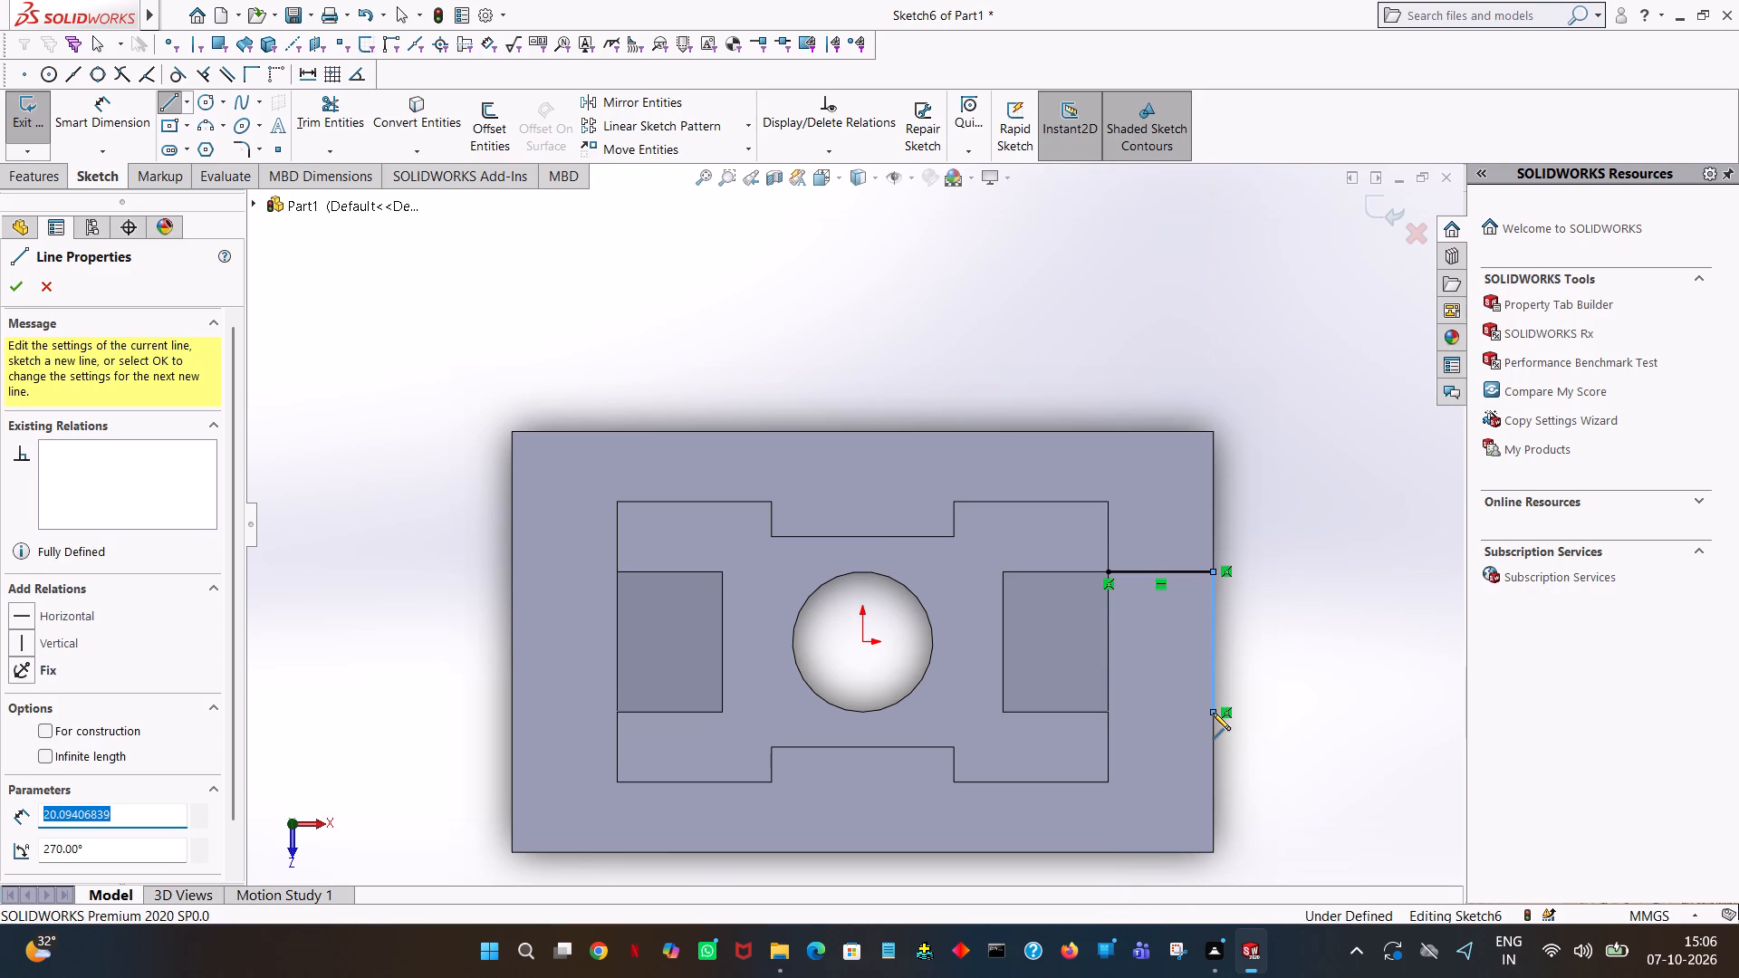
type("20")
key("Return")
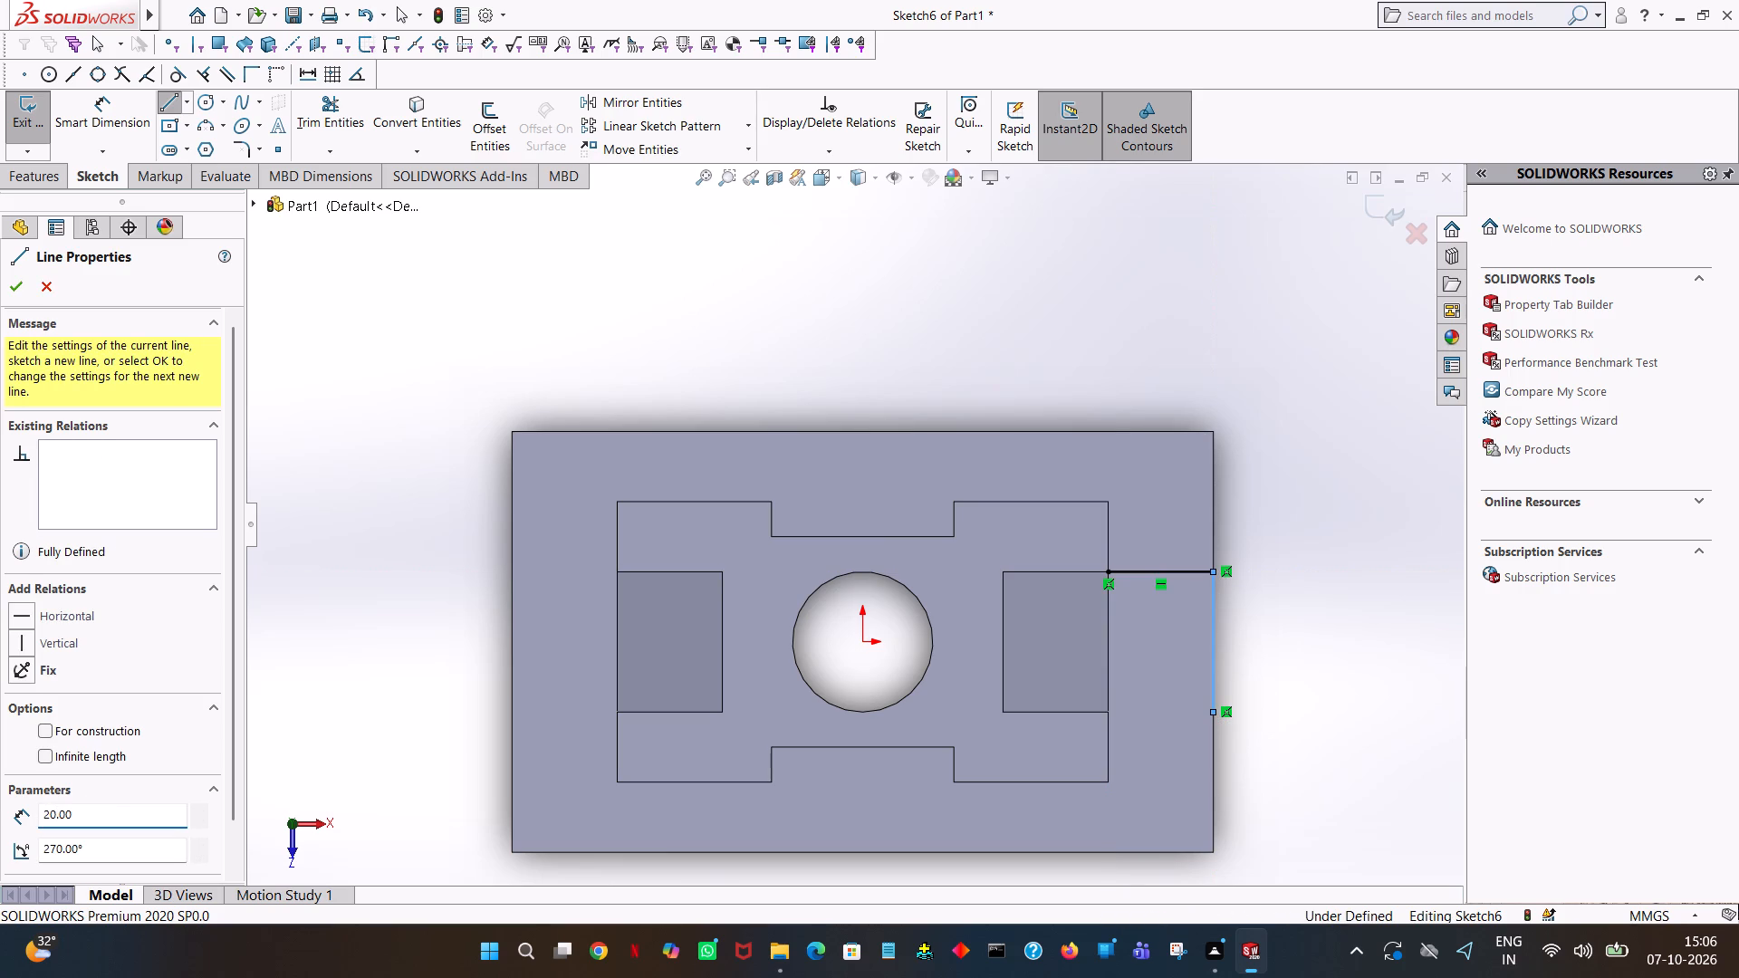
left_click(1108, 712)
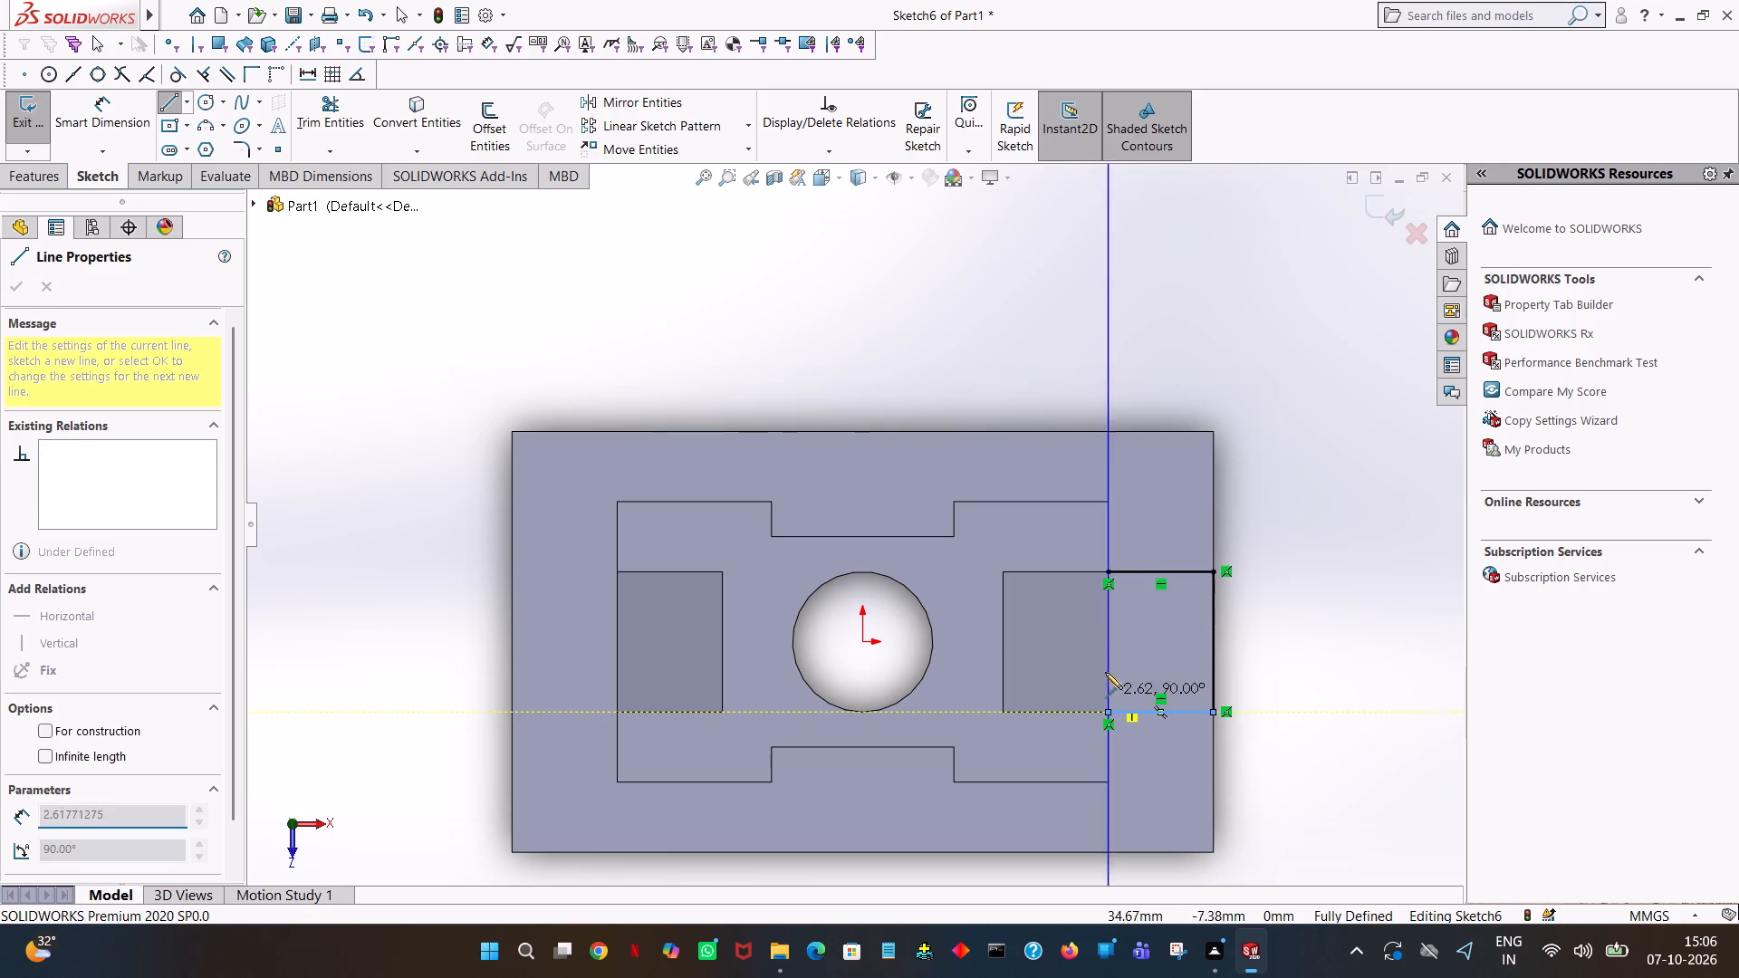
left_click(1107, 571)
right_click(1107, 571)
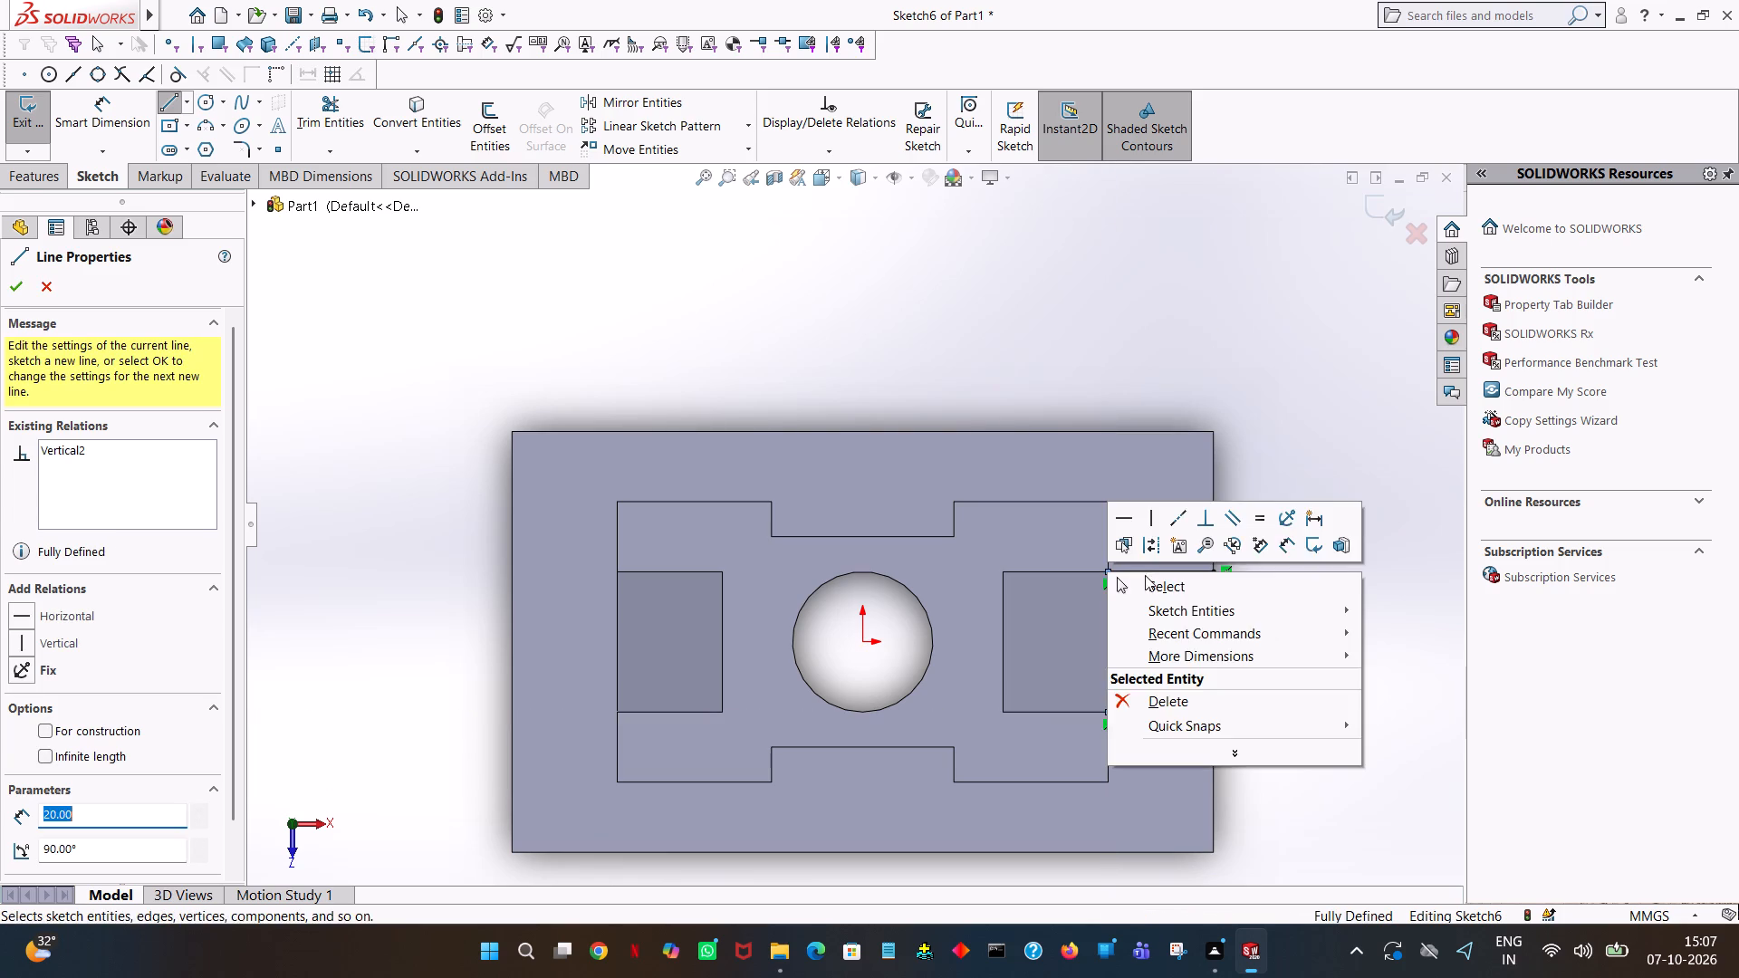
left_click(1145, 575)
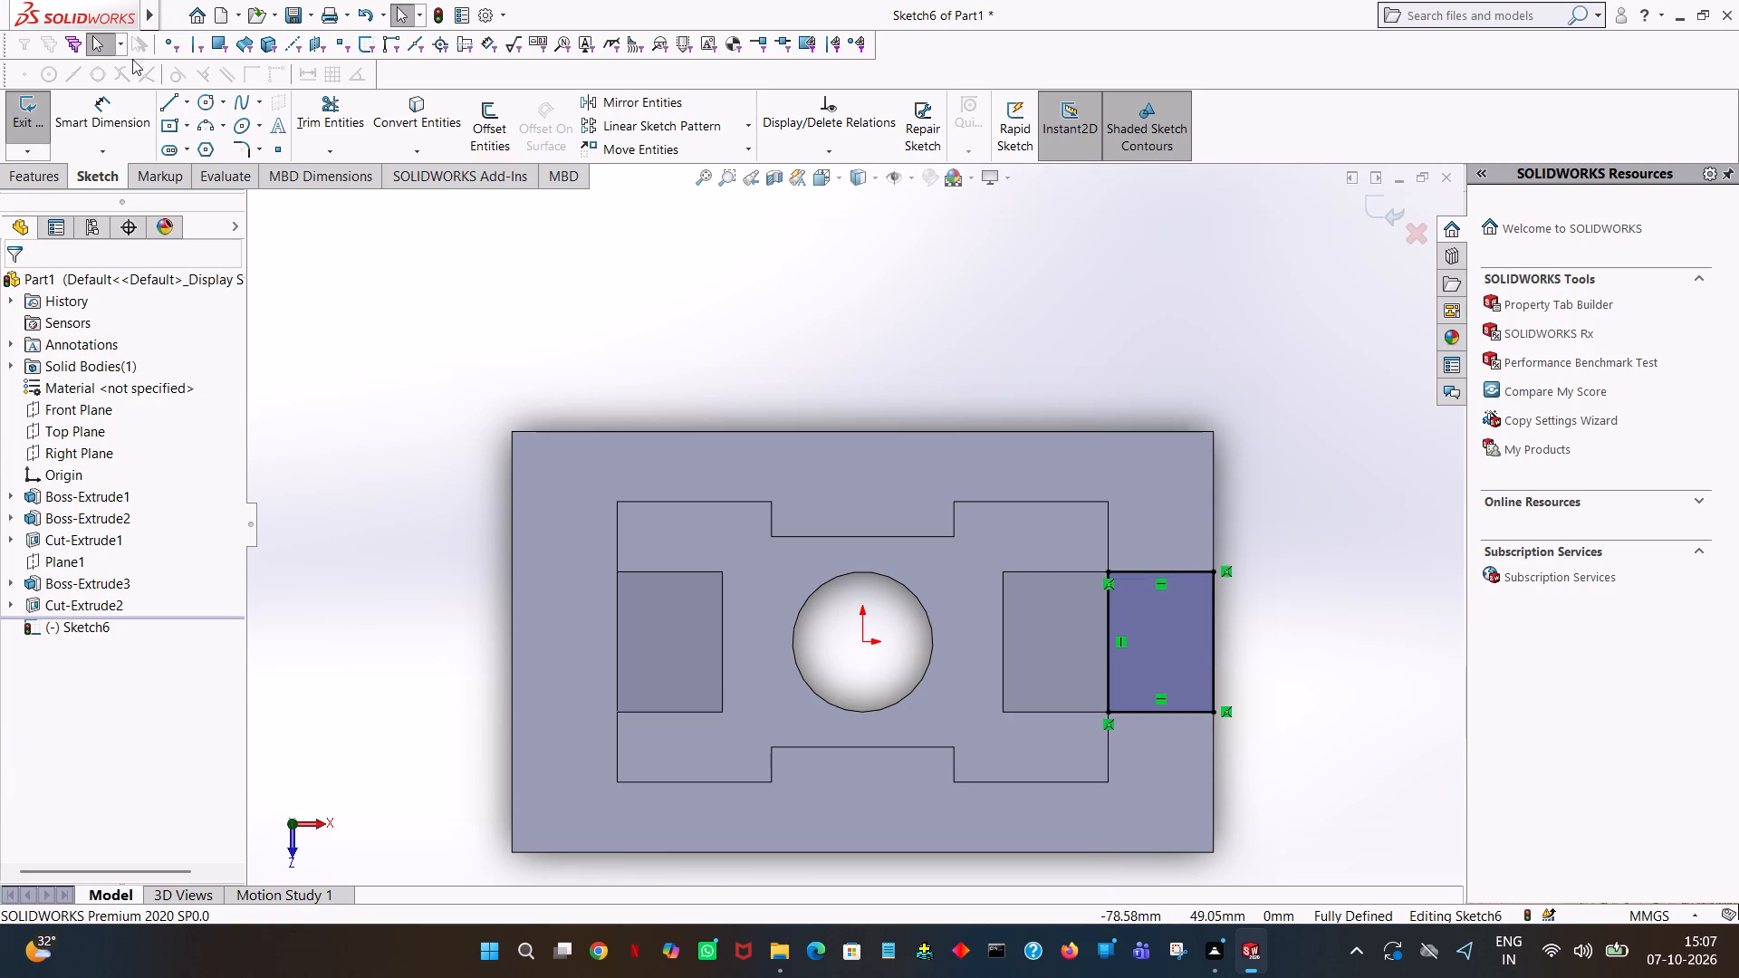
Sketch a matching 15 x 20 mm closed line rectangle from the left rib notch to the base's left outer edge.
left_click(168, 101)
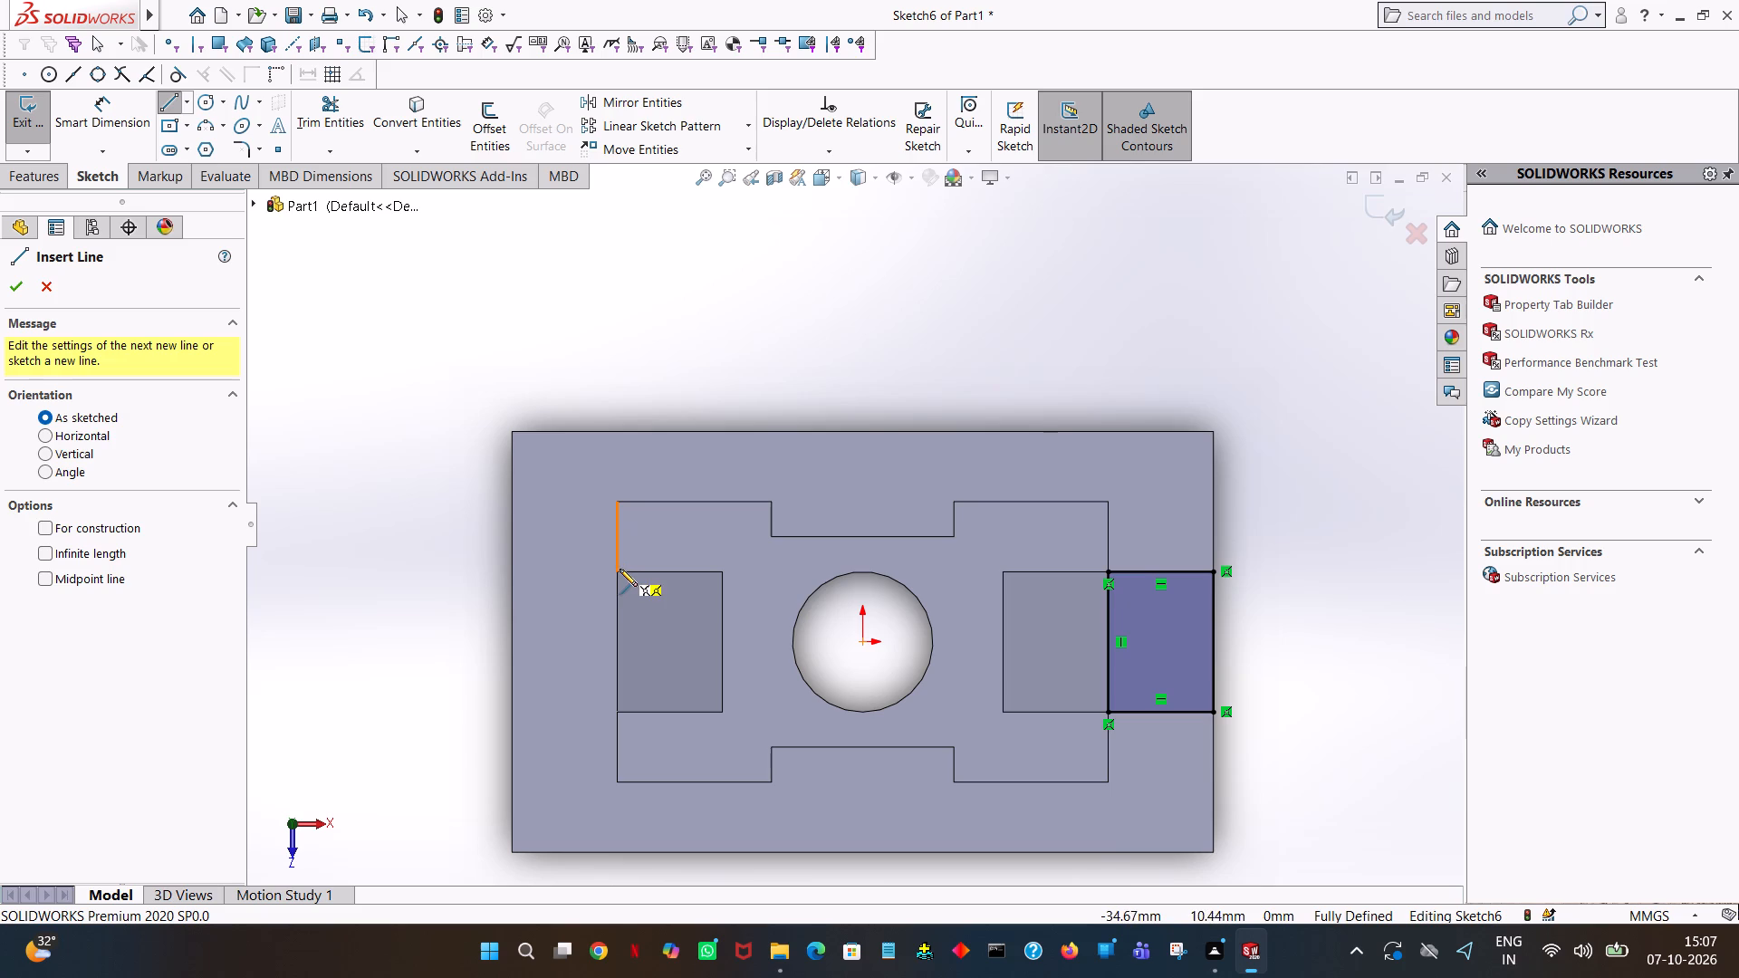
left_click(617, 572)
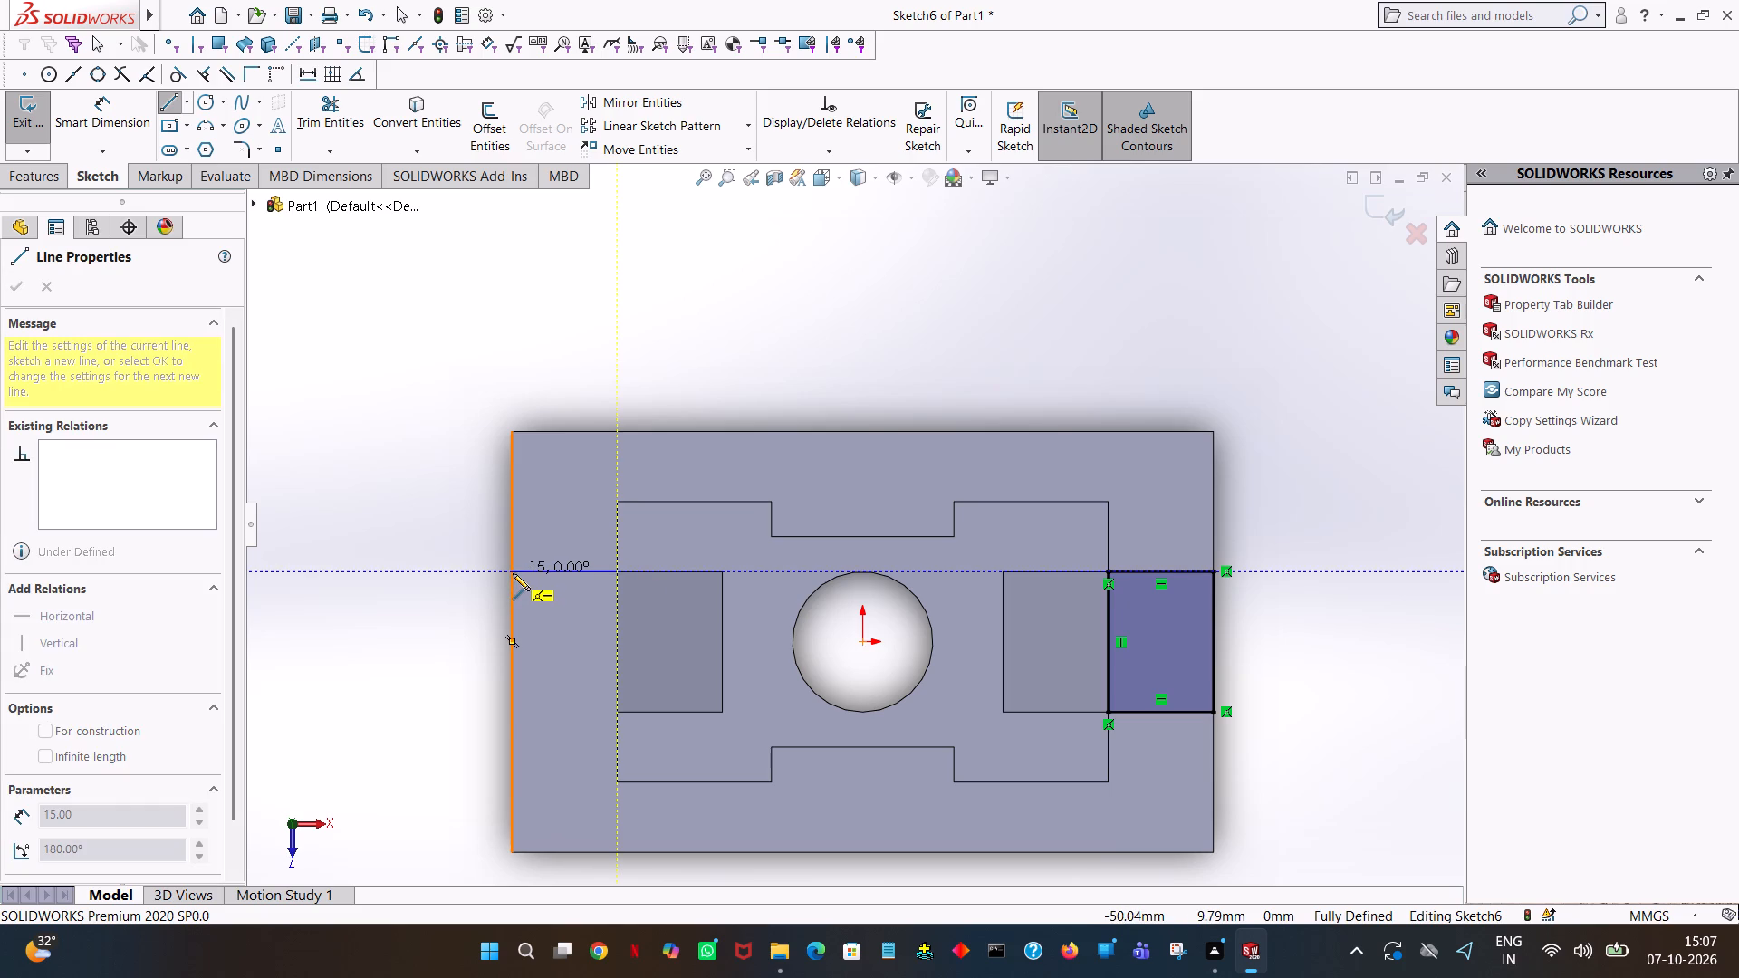
left_click(513, 573)
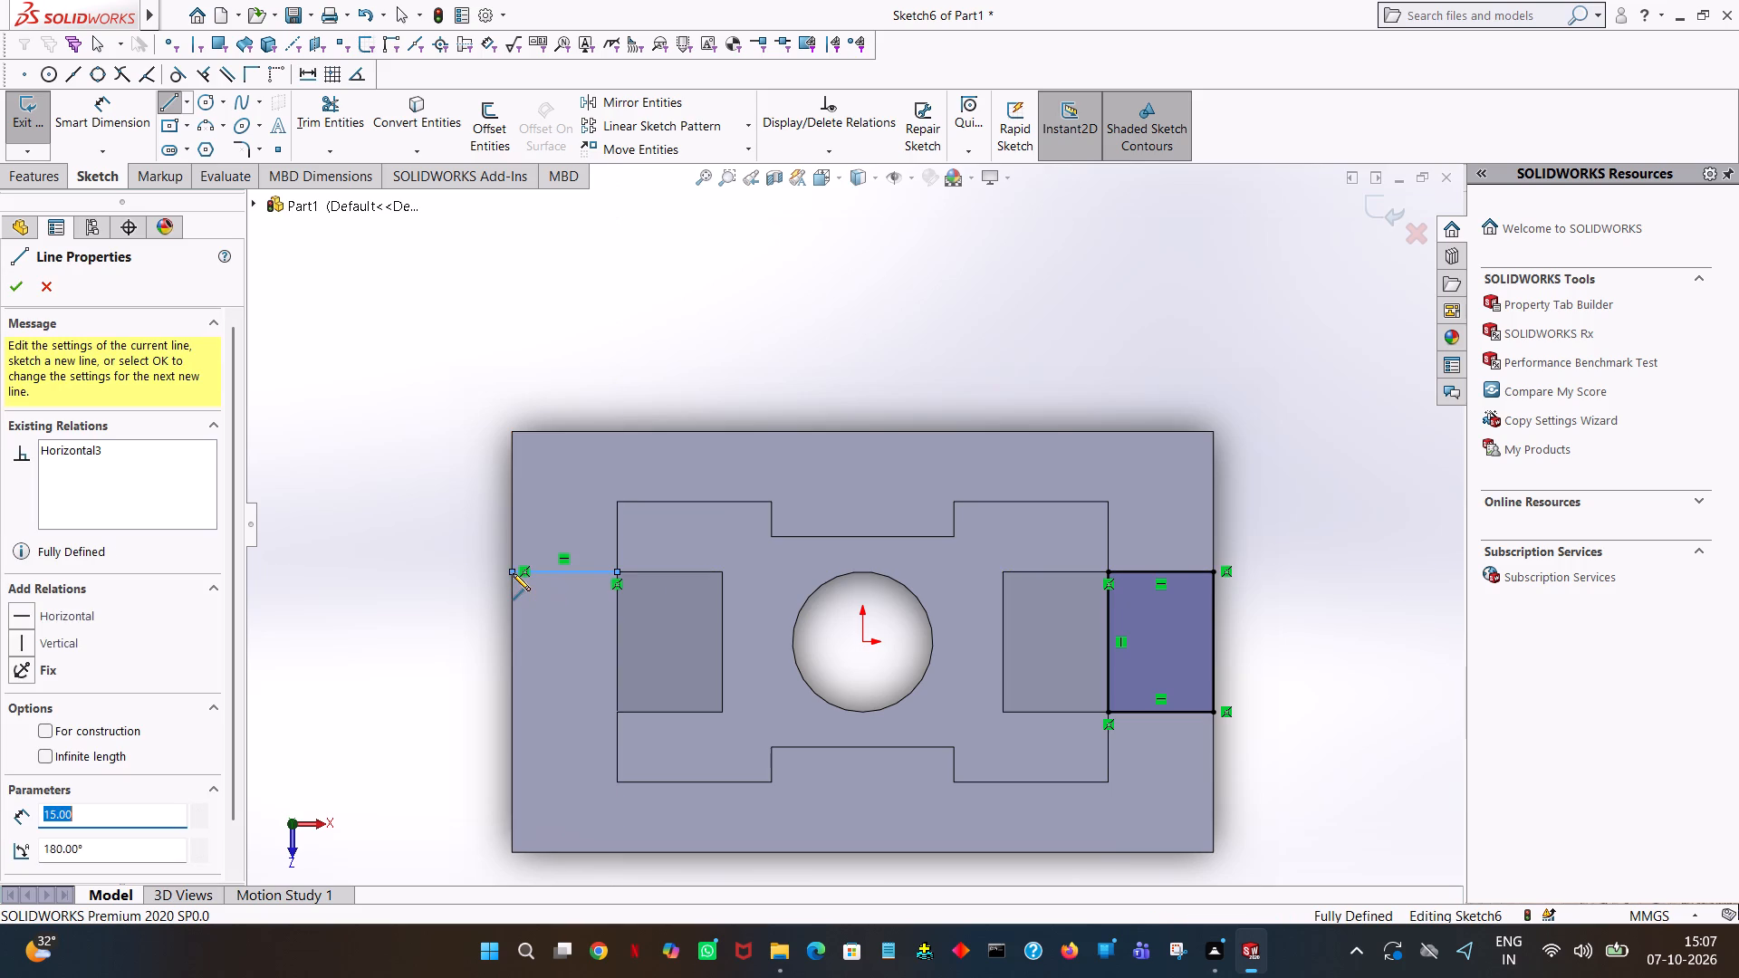
left_click(508, 712)
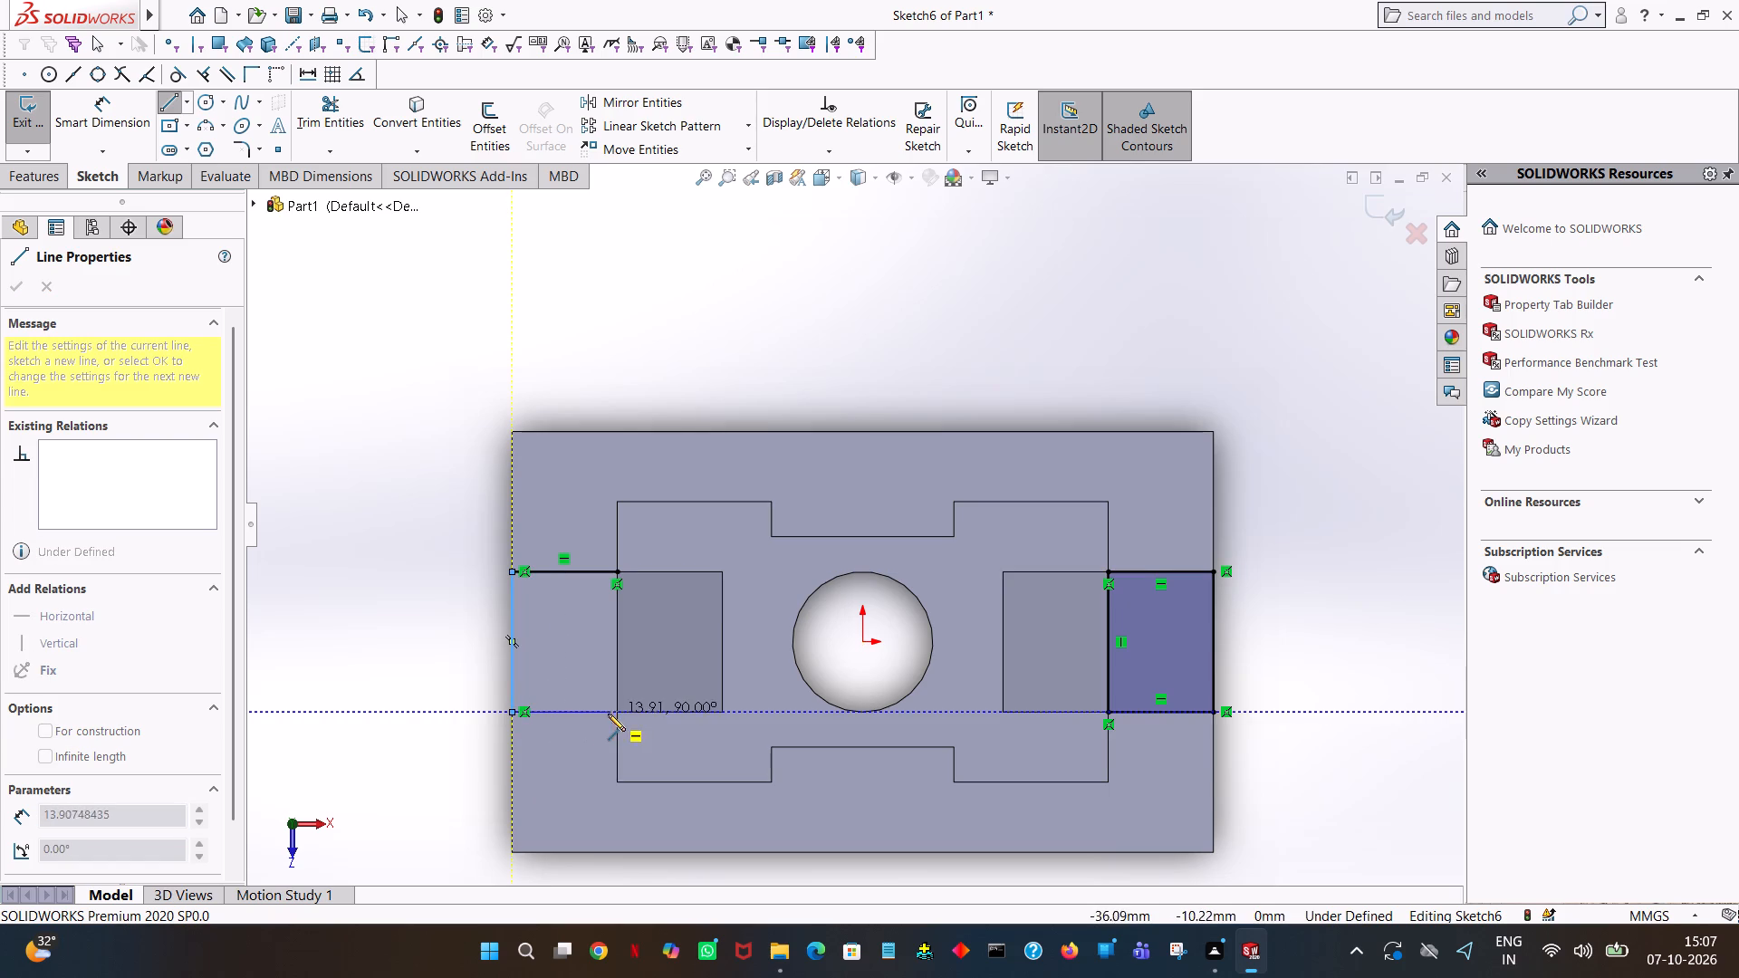
left_click(617, 713)
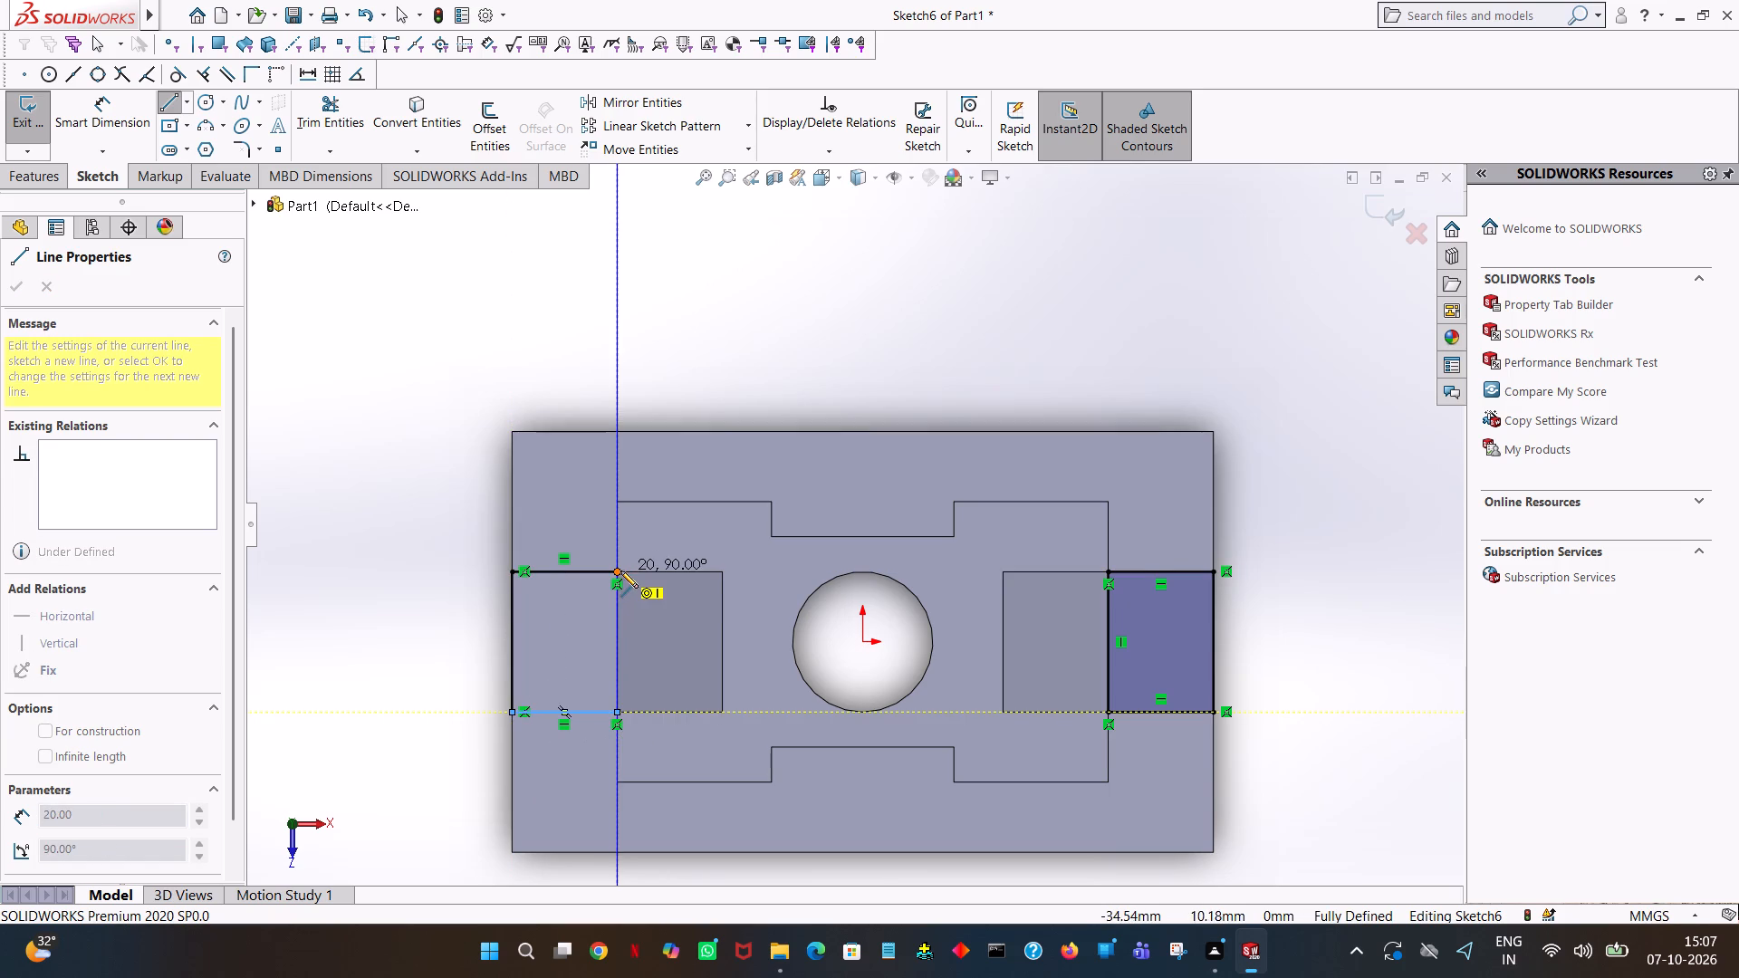
left_click(615, 574)
right_click(615, 574)
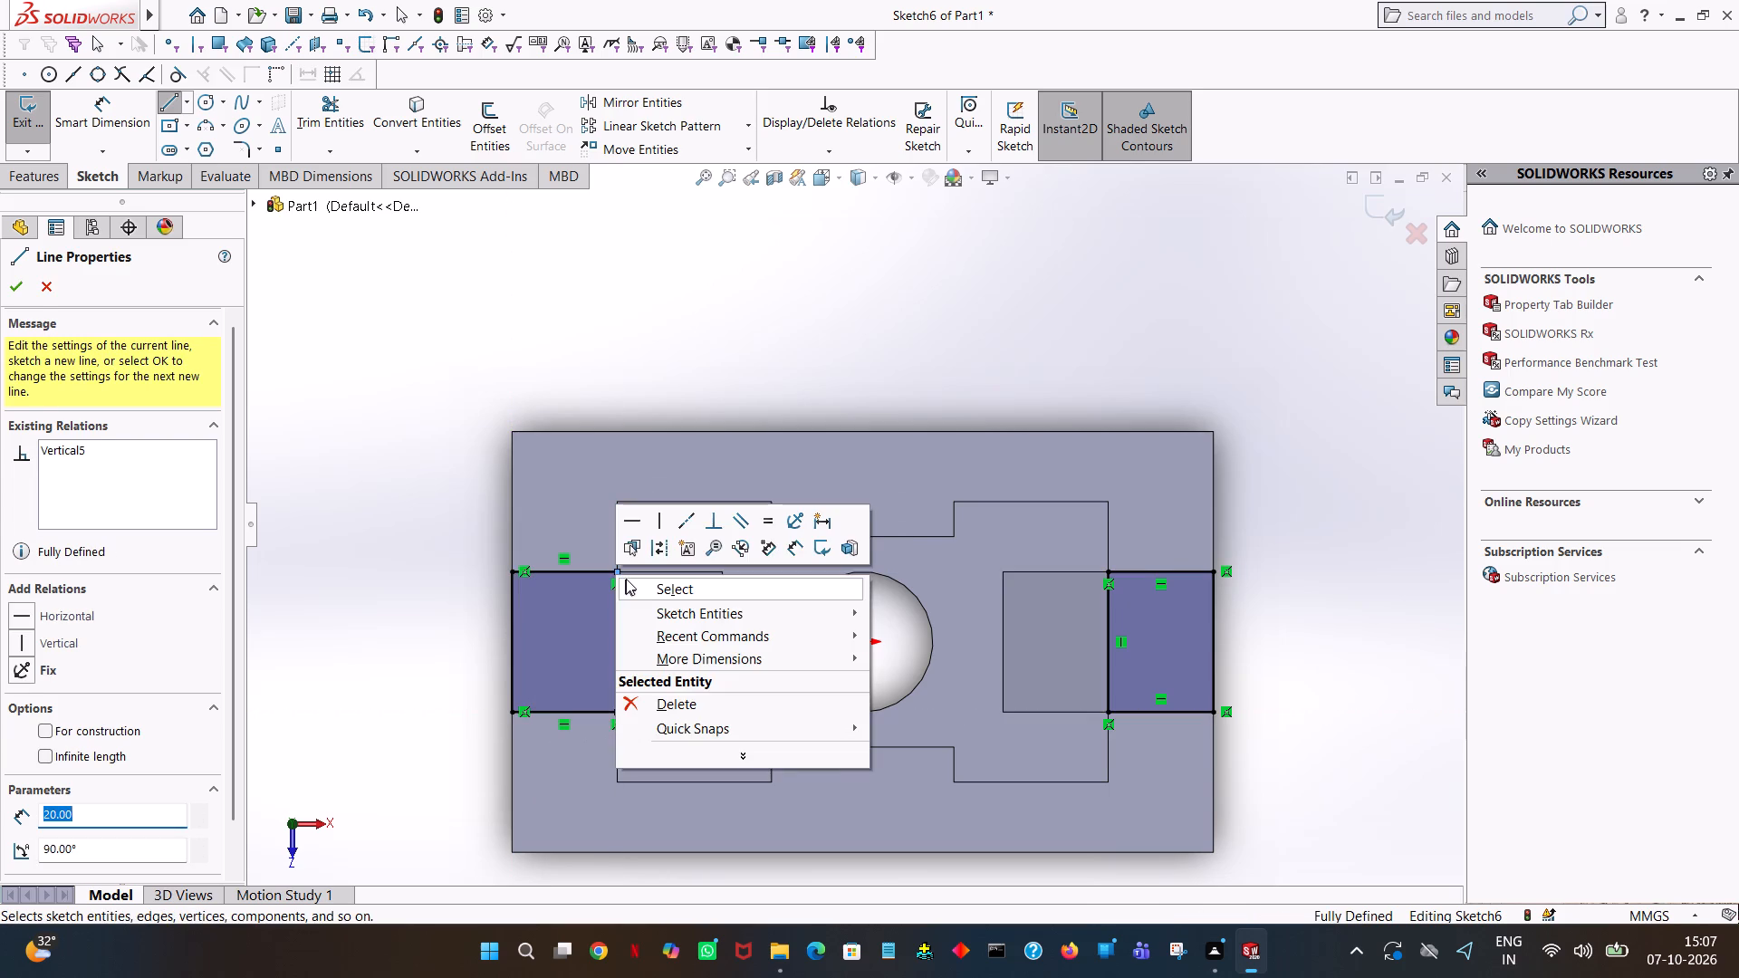
left_click(627, 579)
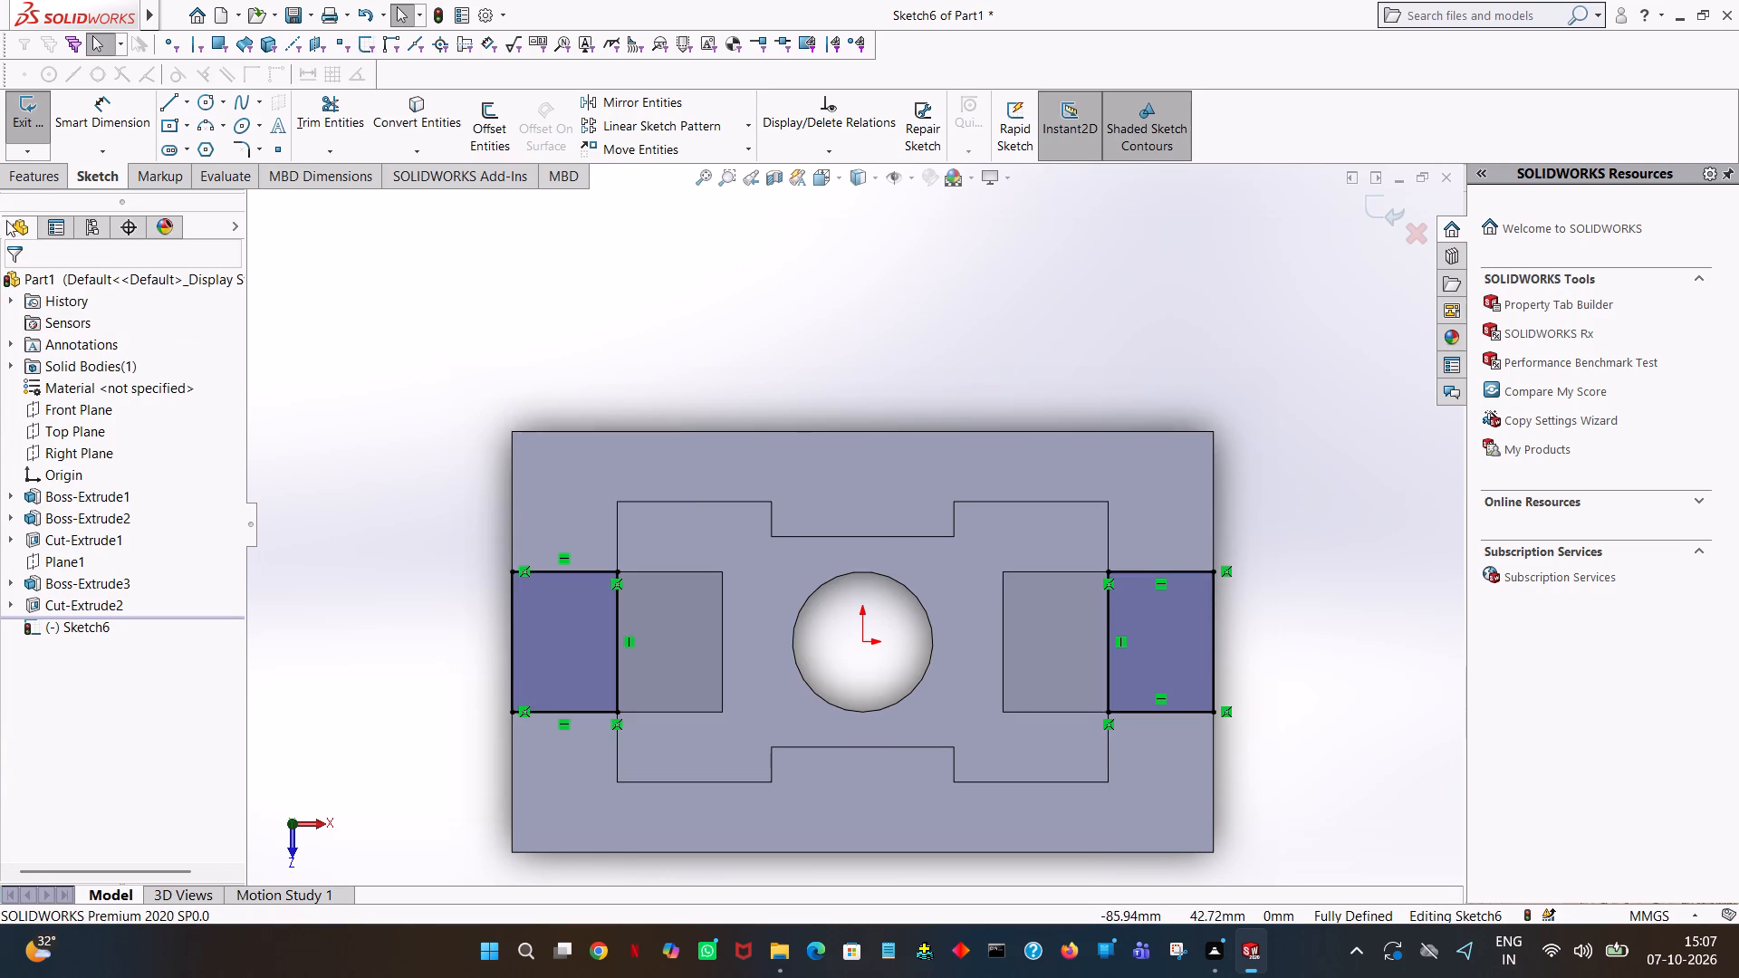
Cut both rectangles 8 mm deep into the base as a blind extruded cut.
left_click(37, 188)
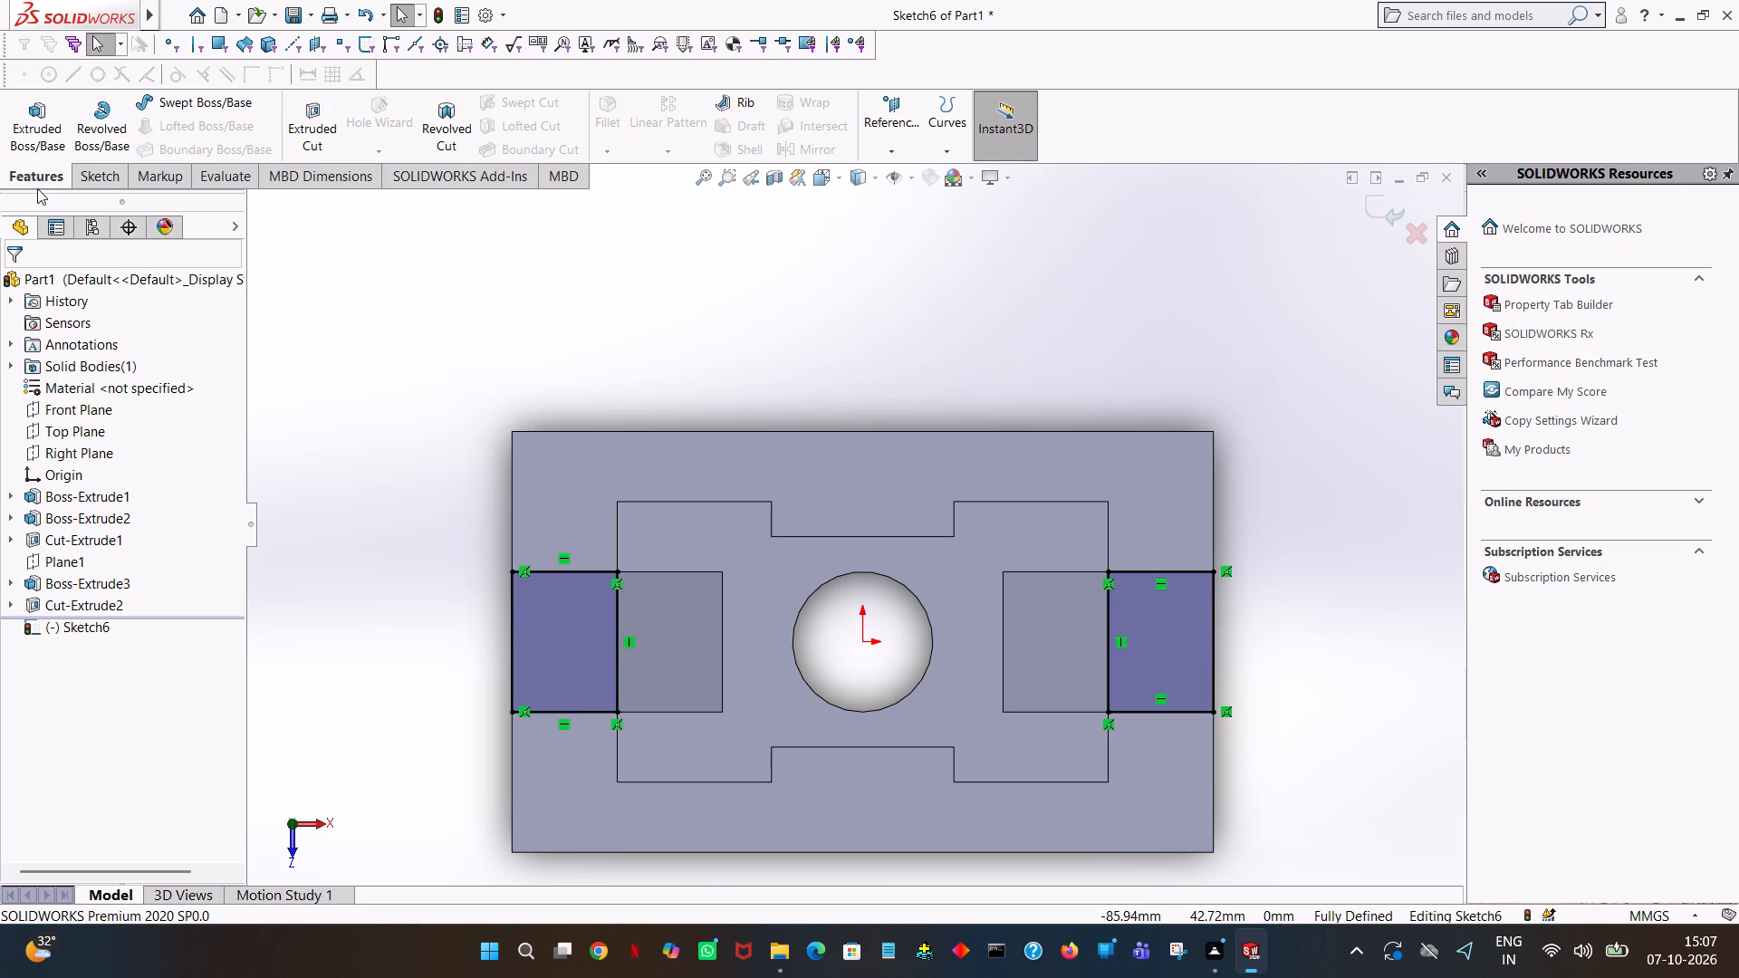
left_click(313, 140)
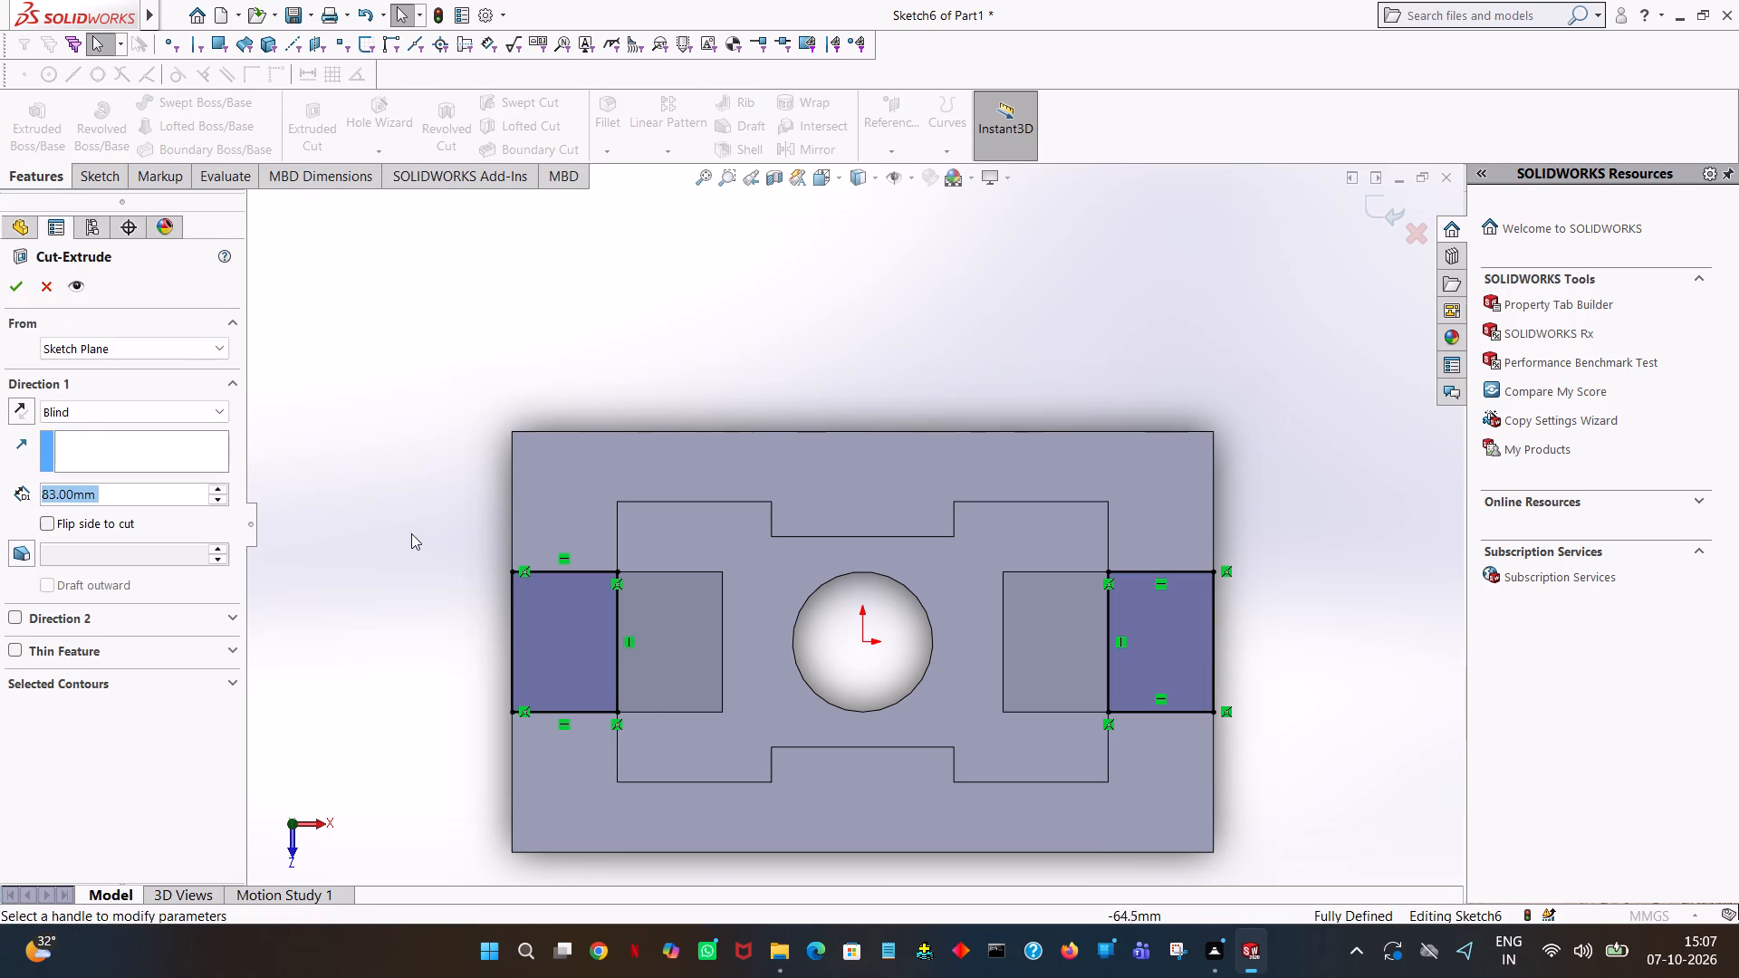
middle_click_drag(412, 539, 445, 242)
double_click(154, 497)
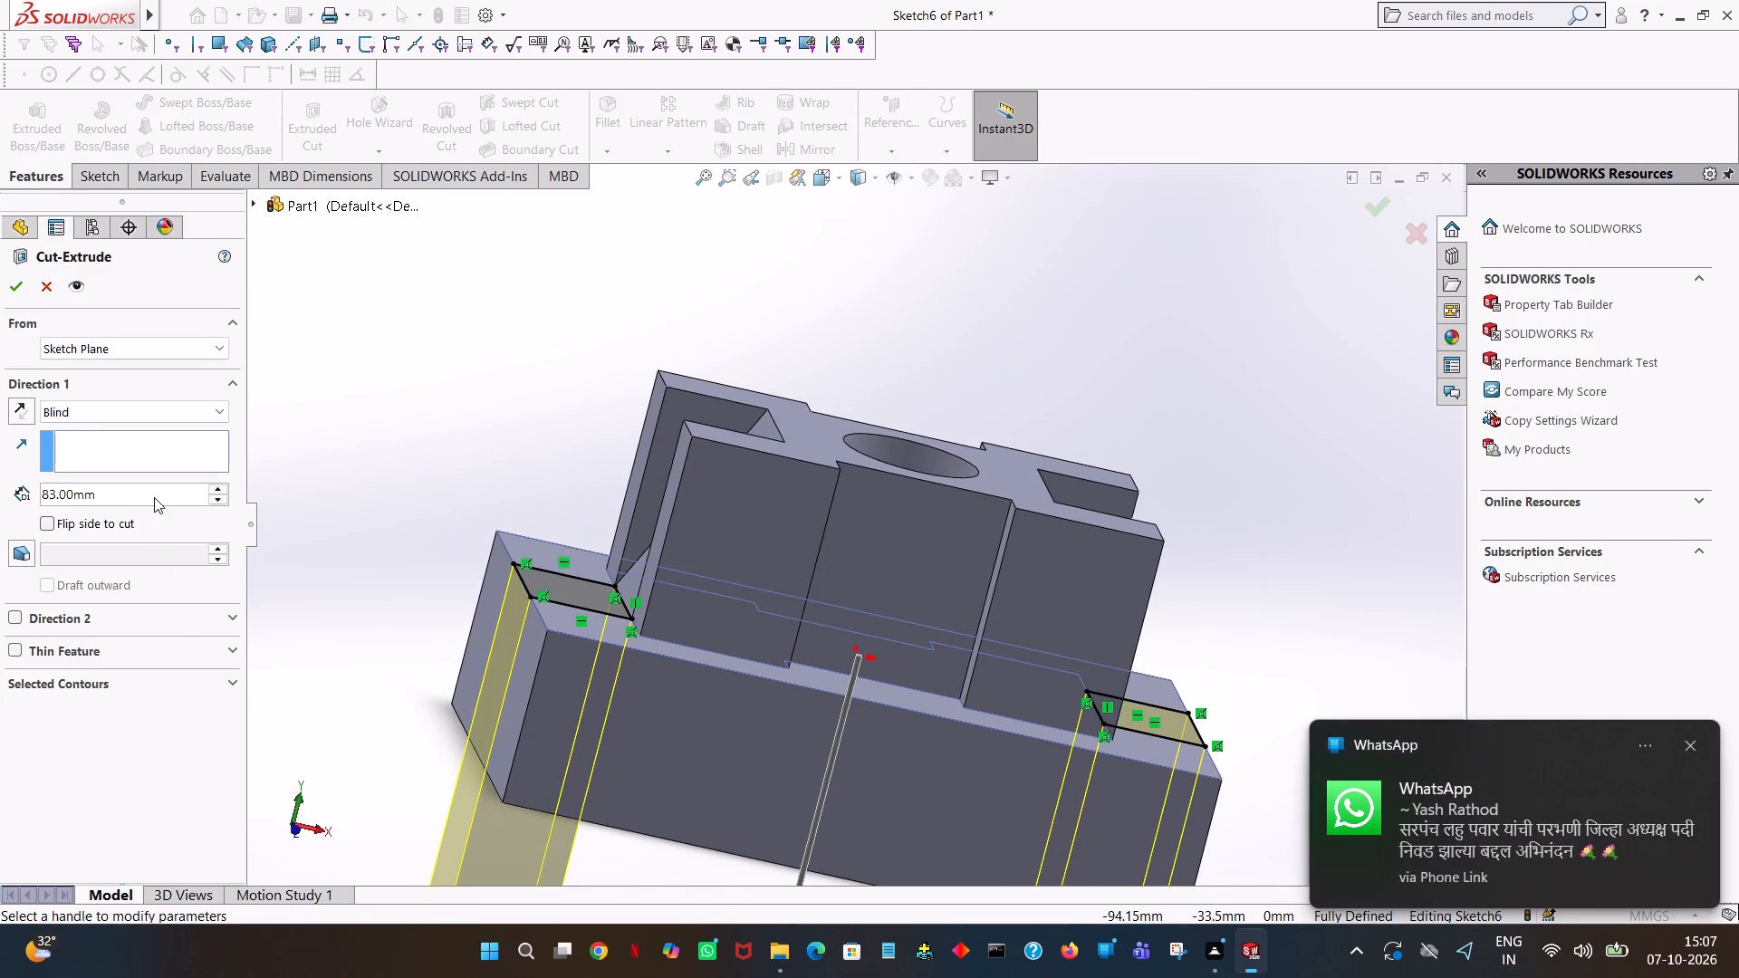
key("8")
key("Return")
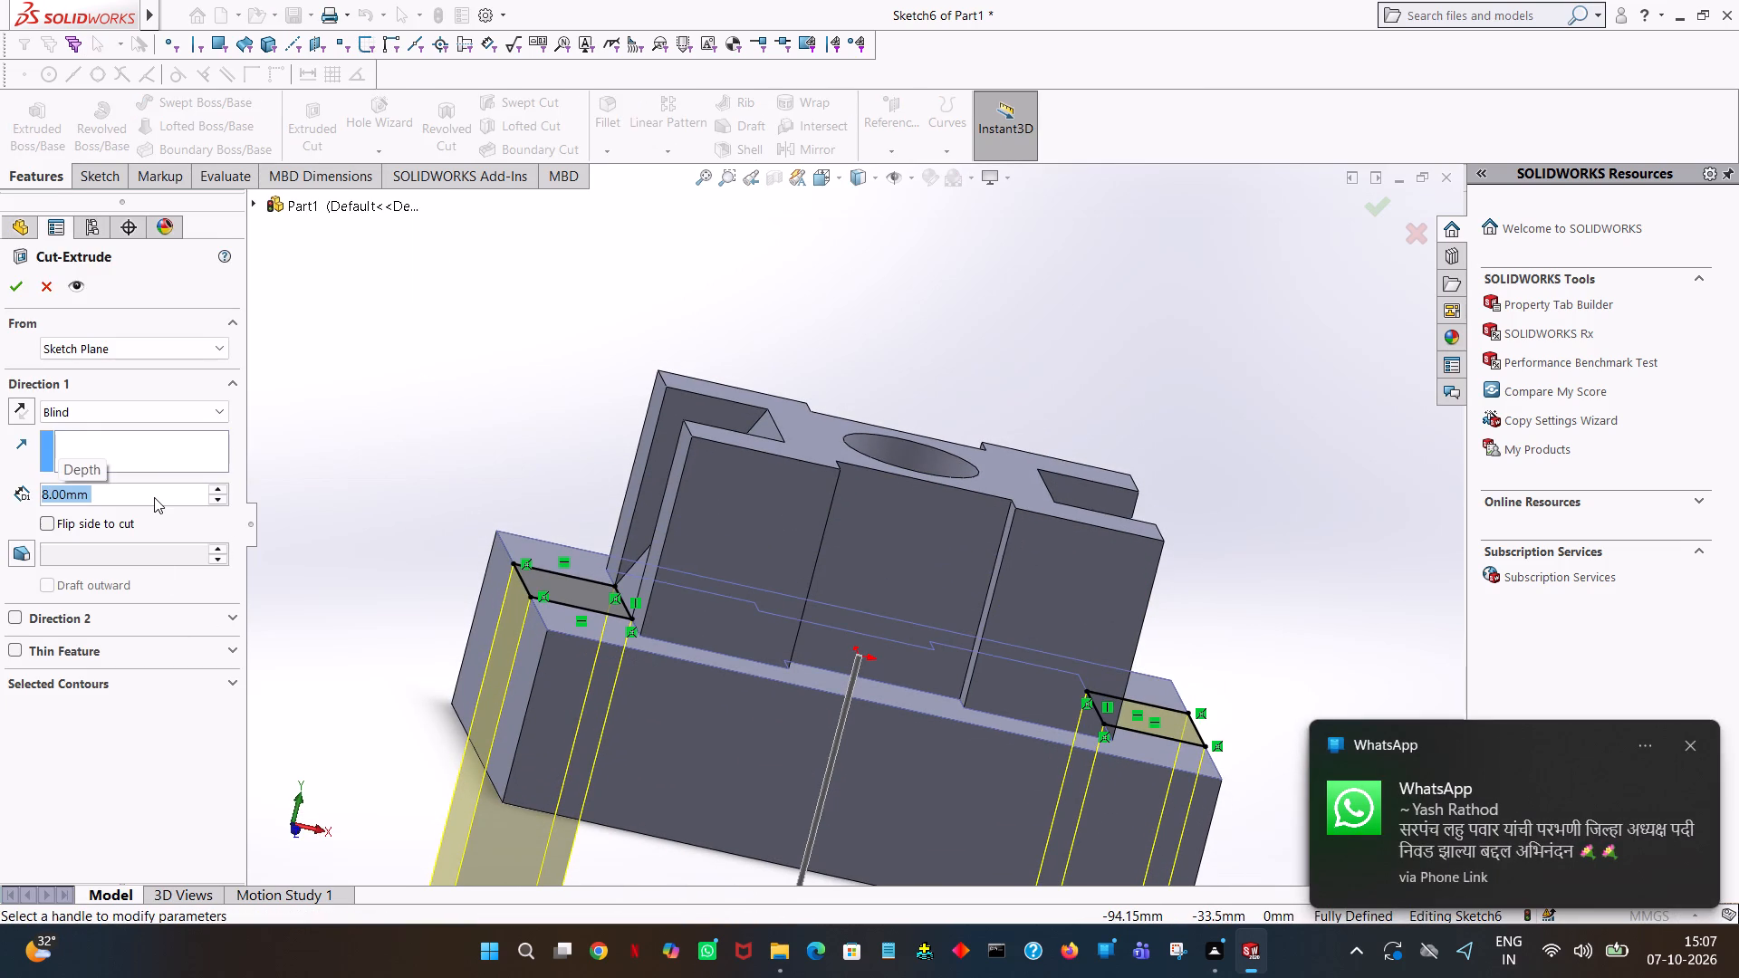
left_click(26, 292)
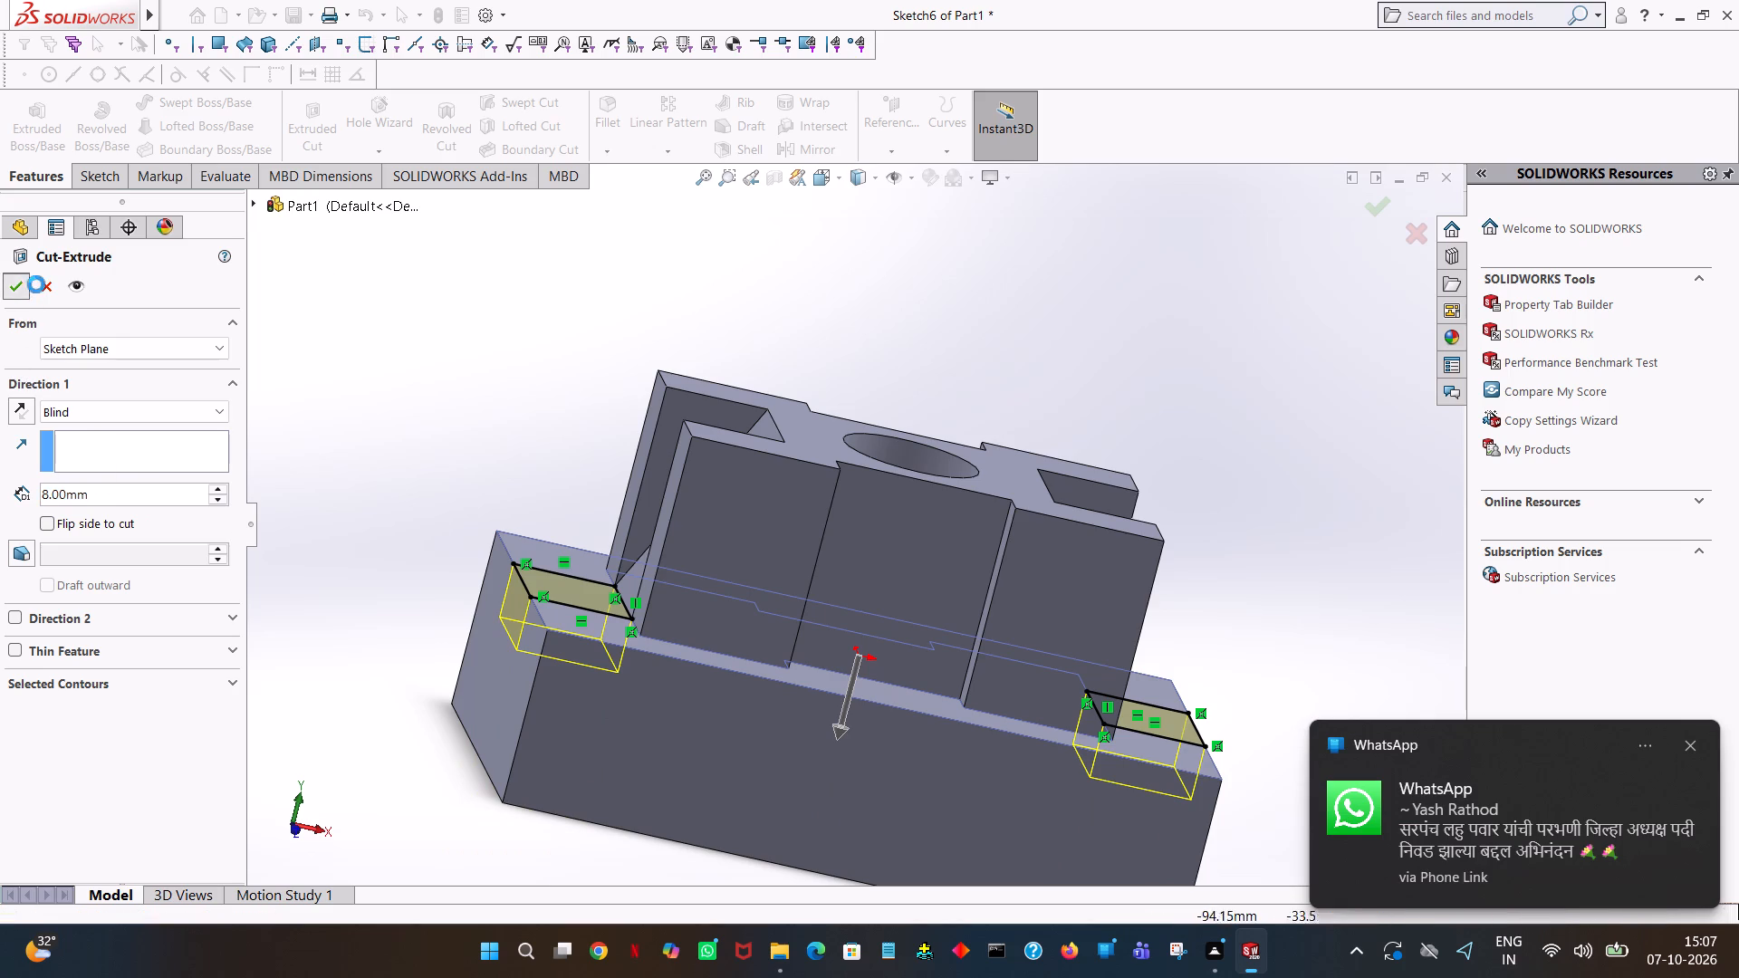
left_click(532, 352)
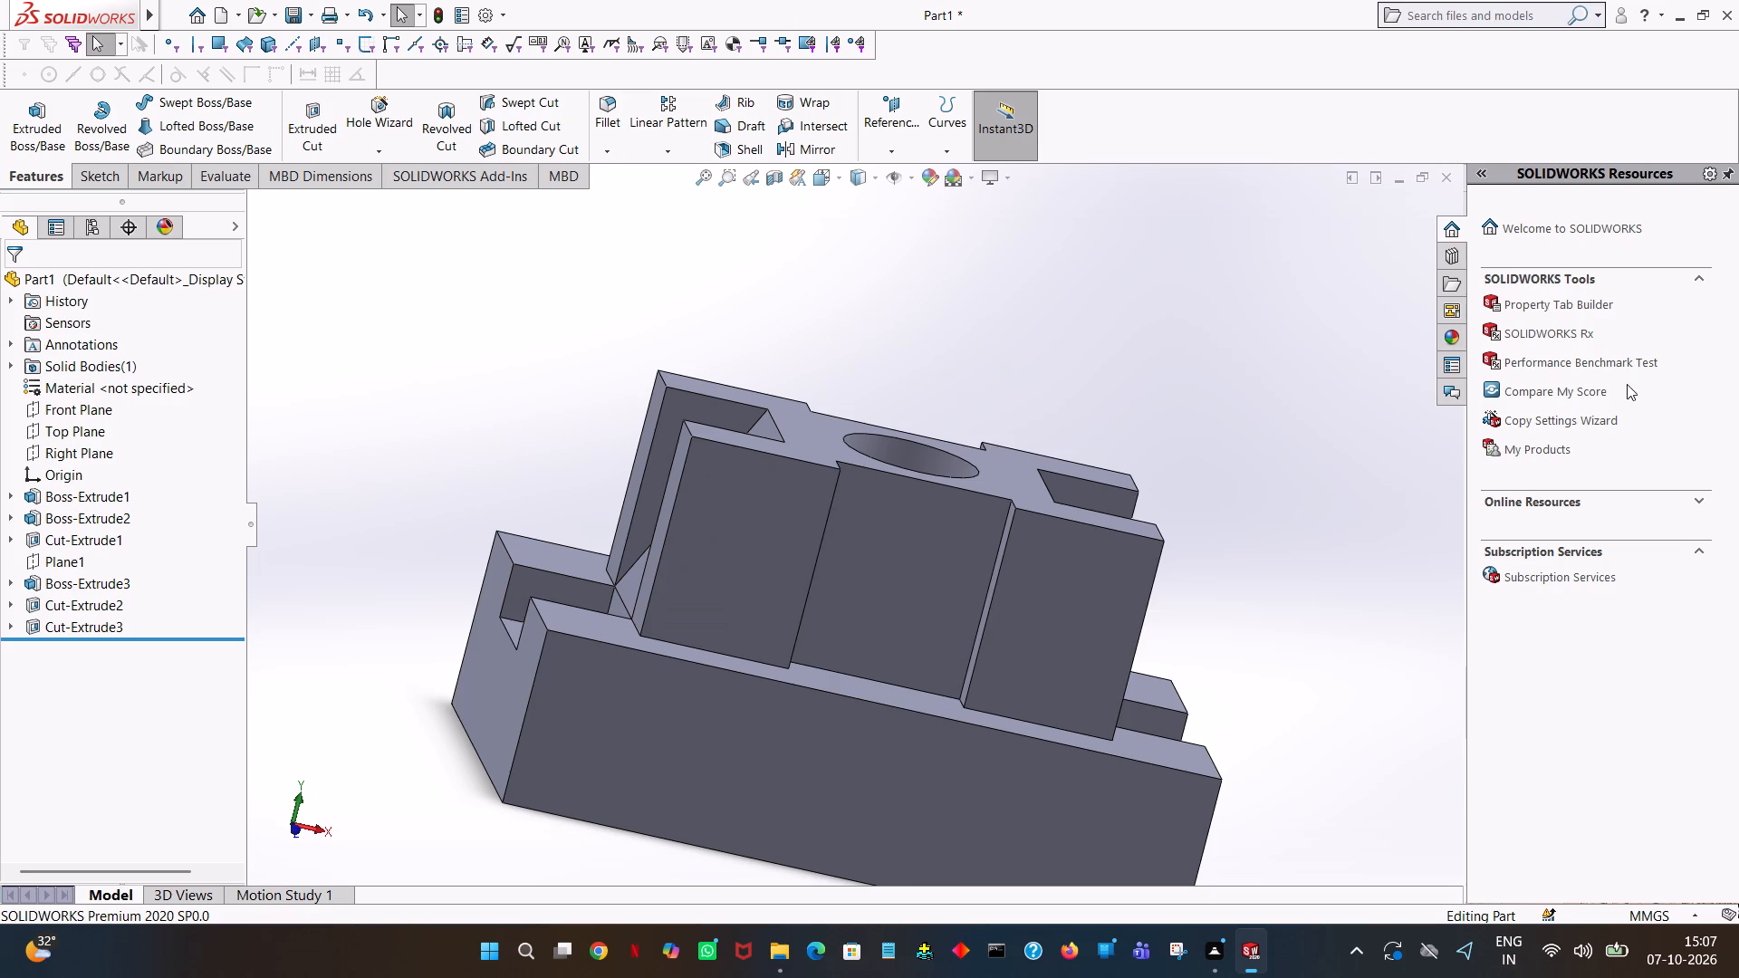
Start an extruded cut on the base's left end face and sketch a 15 mm radius circle centred on the origin at the bottom edge.
left_click(316, 115)
middle_click_drag(526, 417, 535, 421)
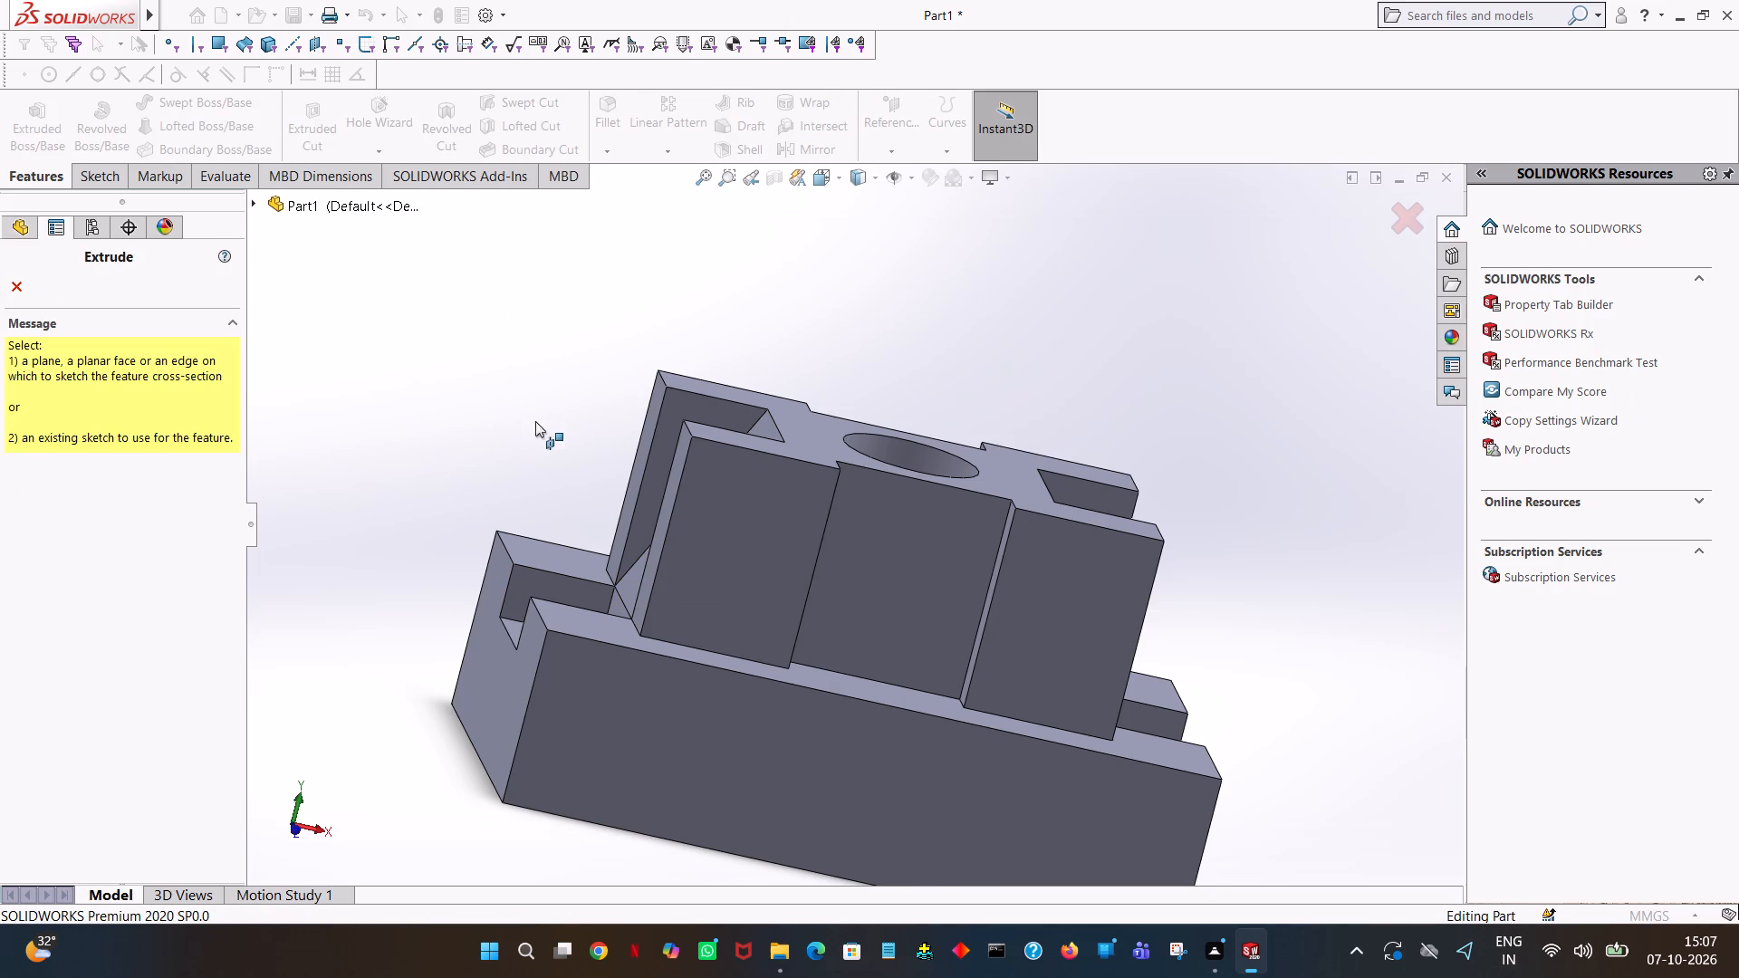
middle_click_drag(535, 421, 606, 385)
left_click(613, 636)
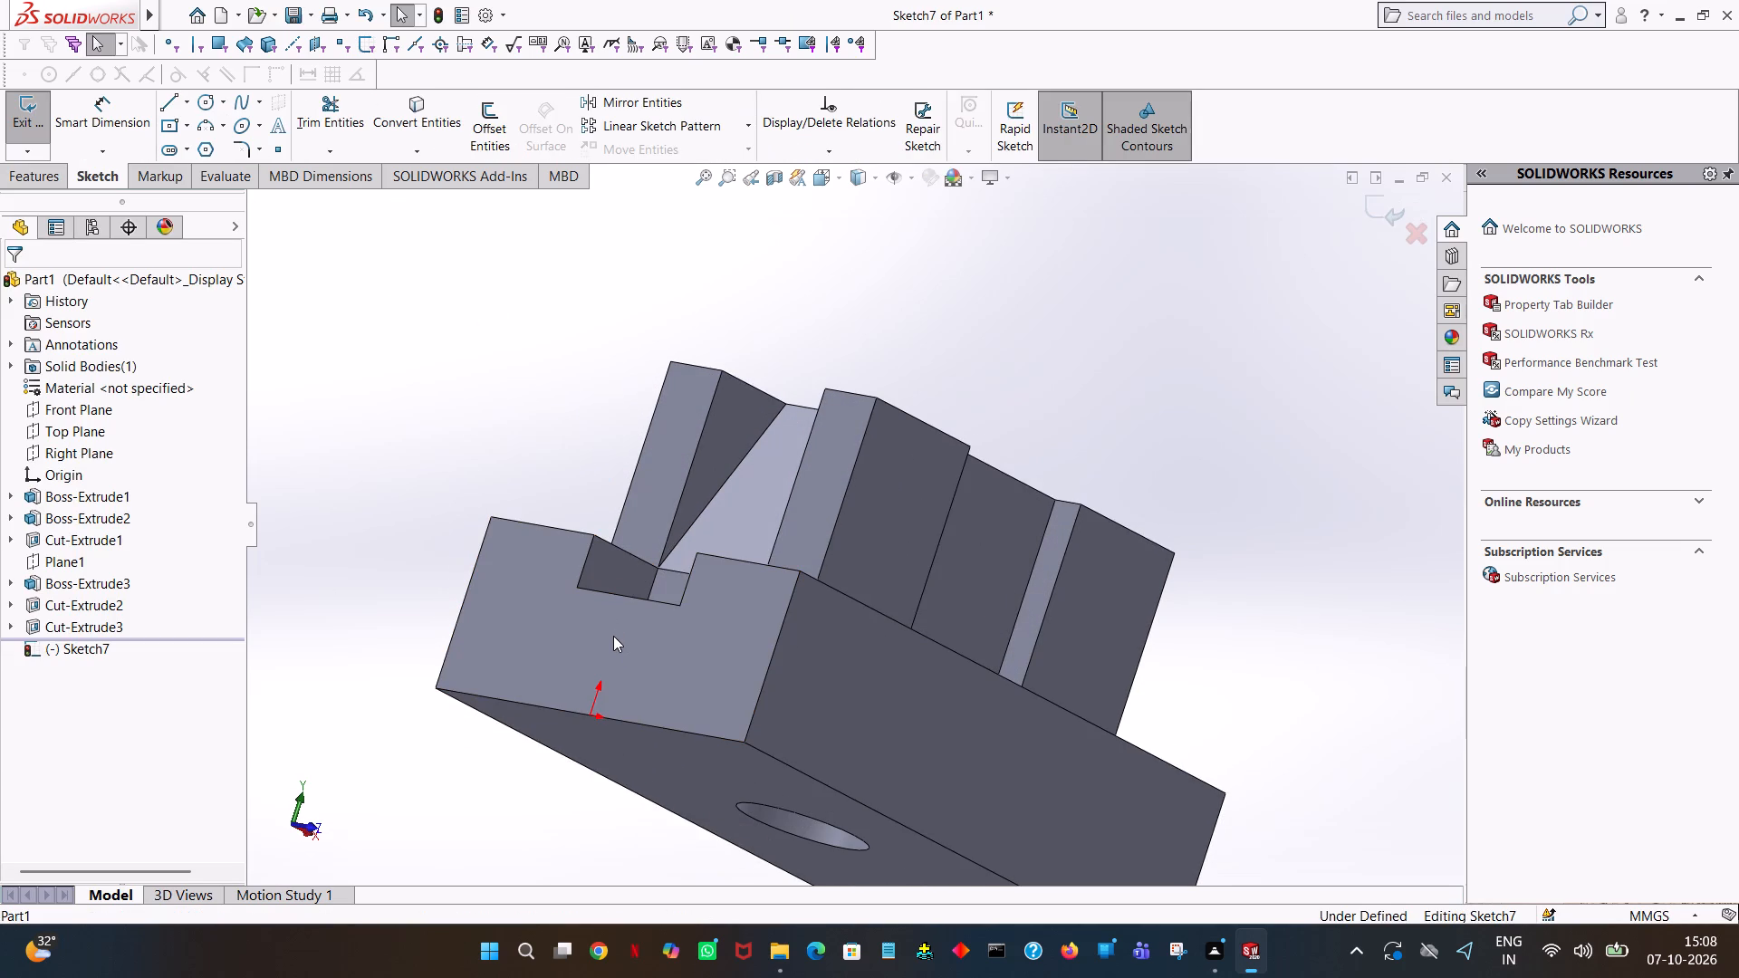
key("space")
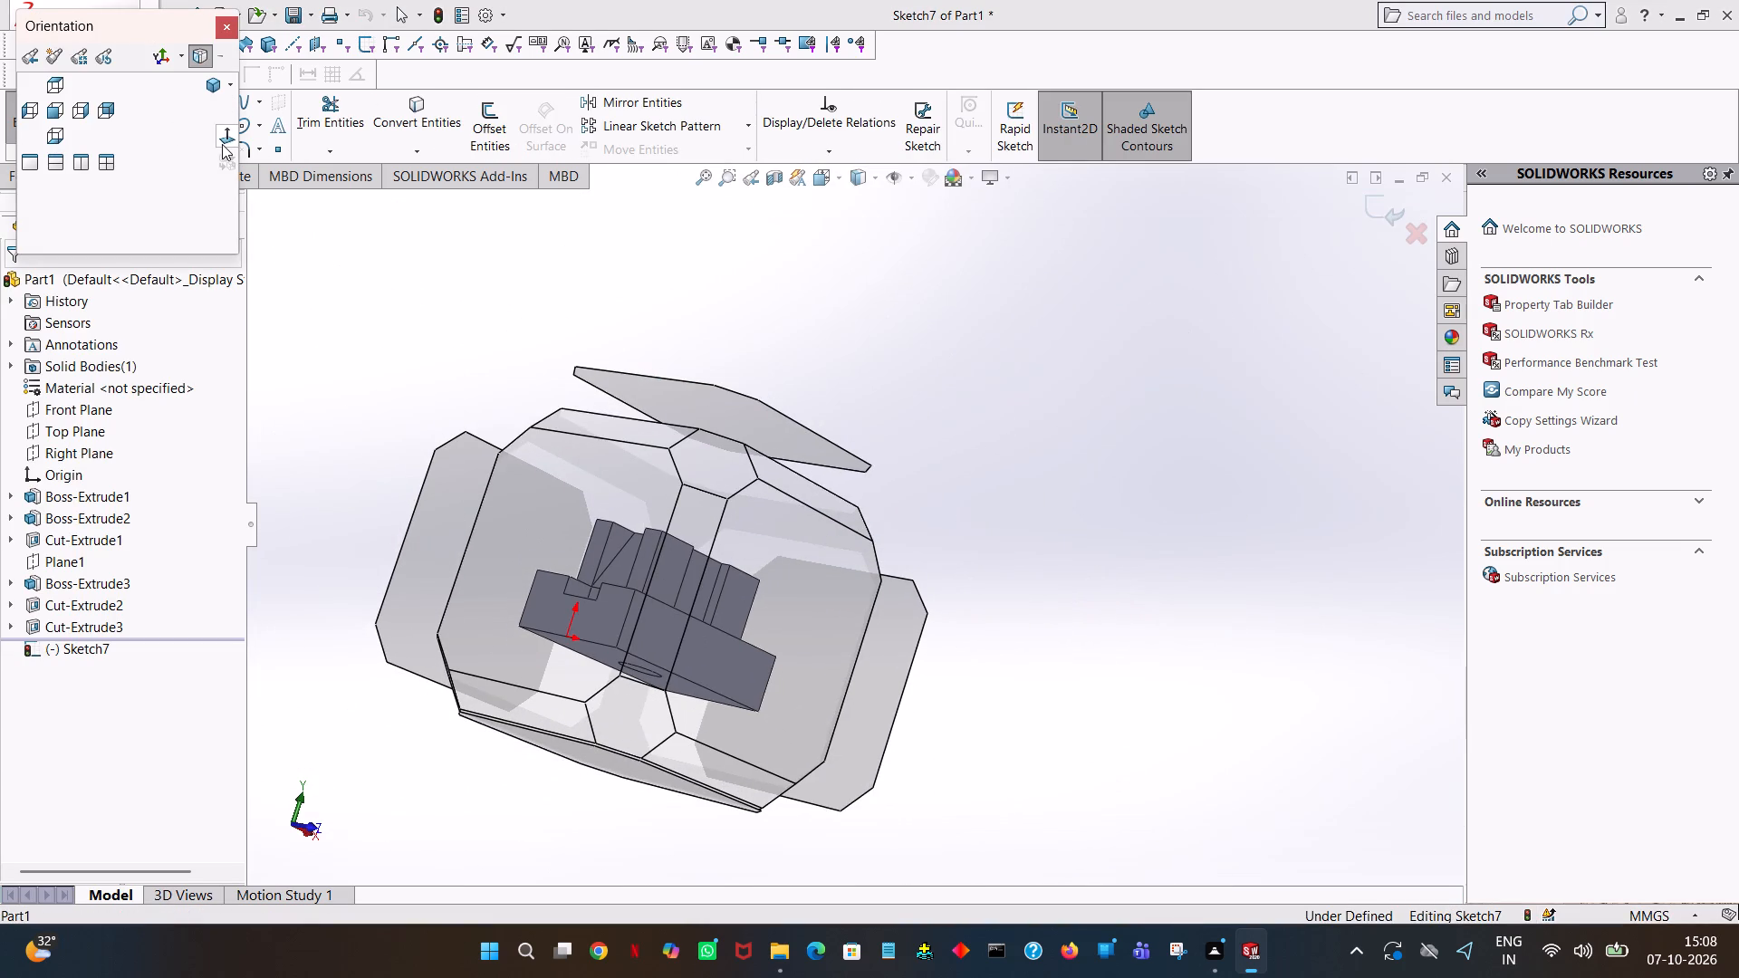
left_click(222, 144)
left_click(211, 105)
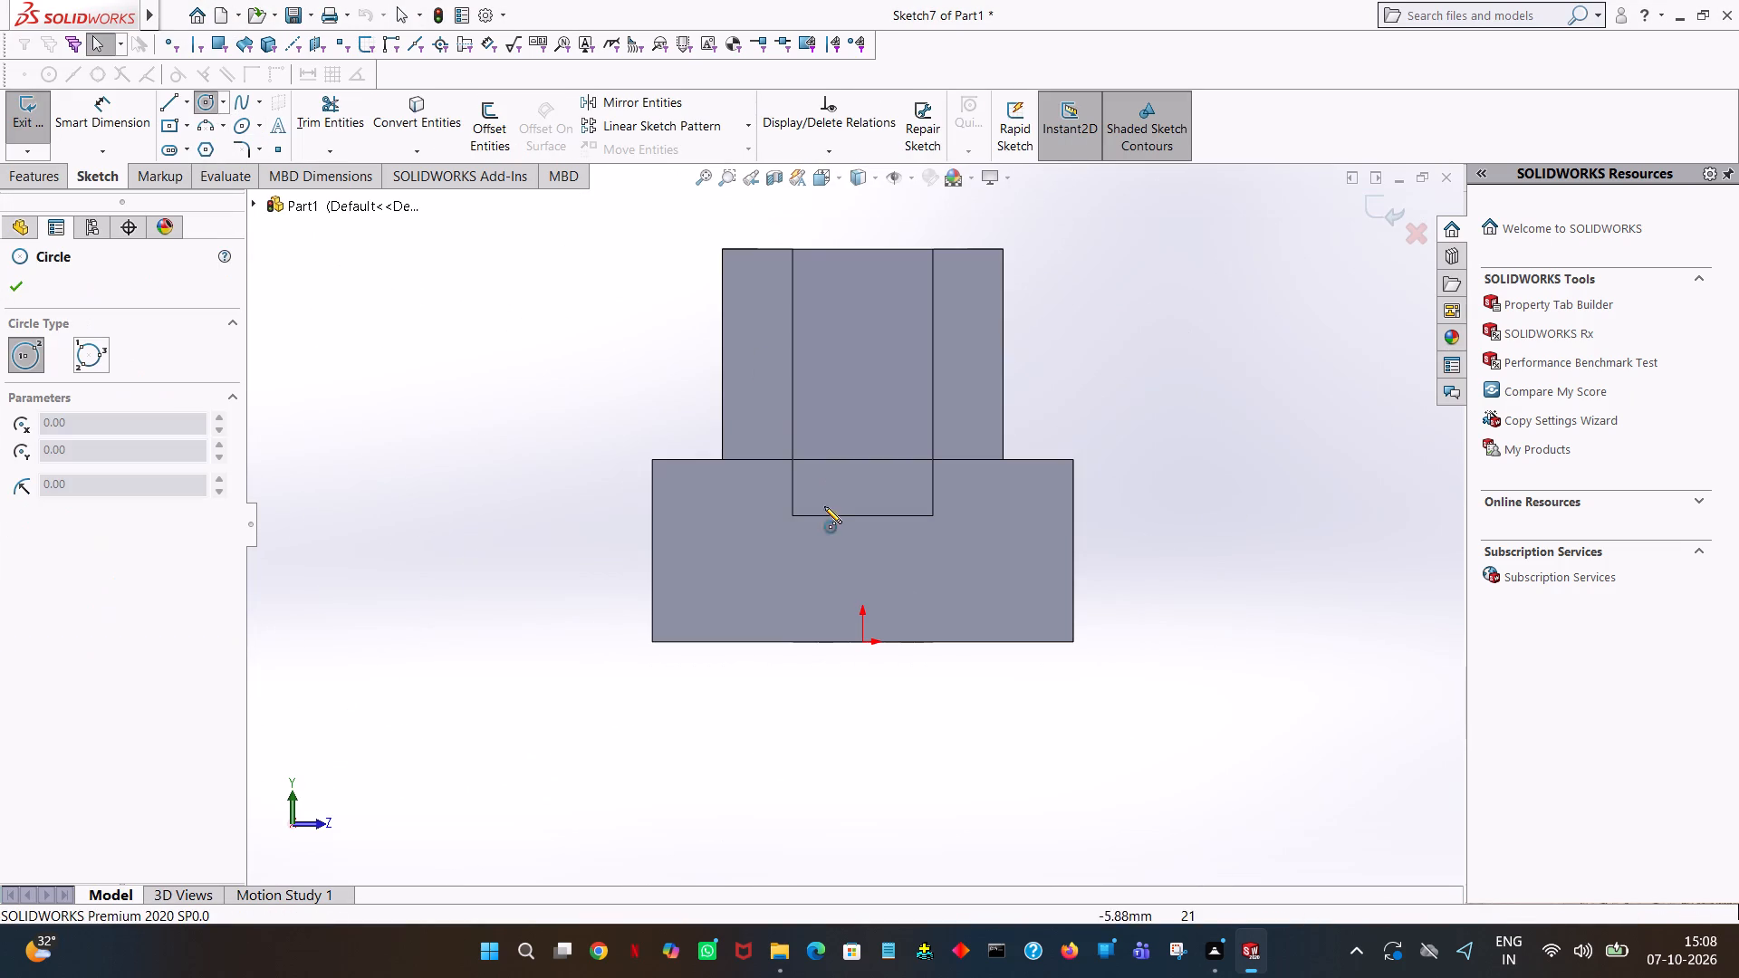
left_click(860, 641)
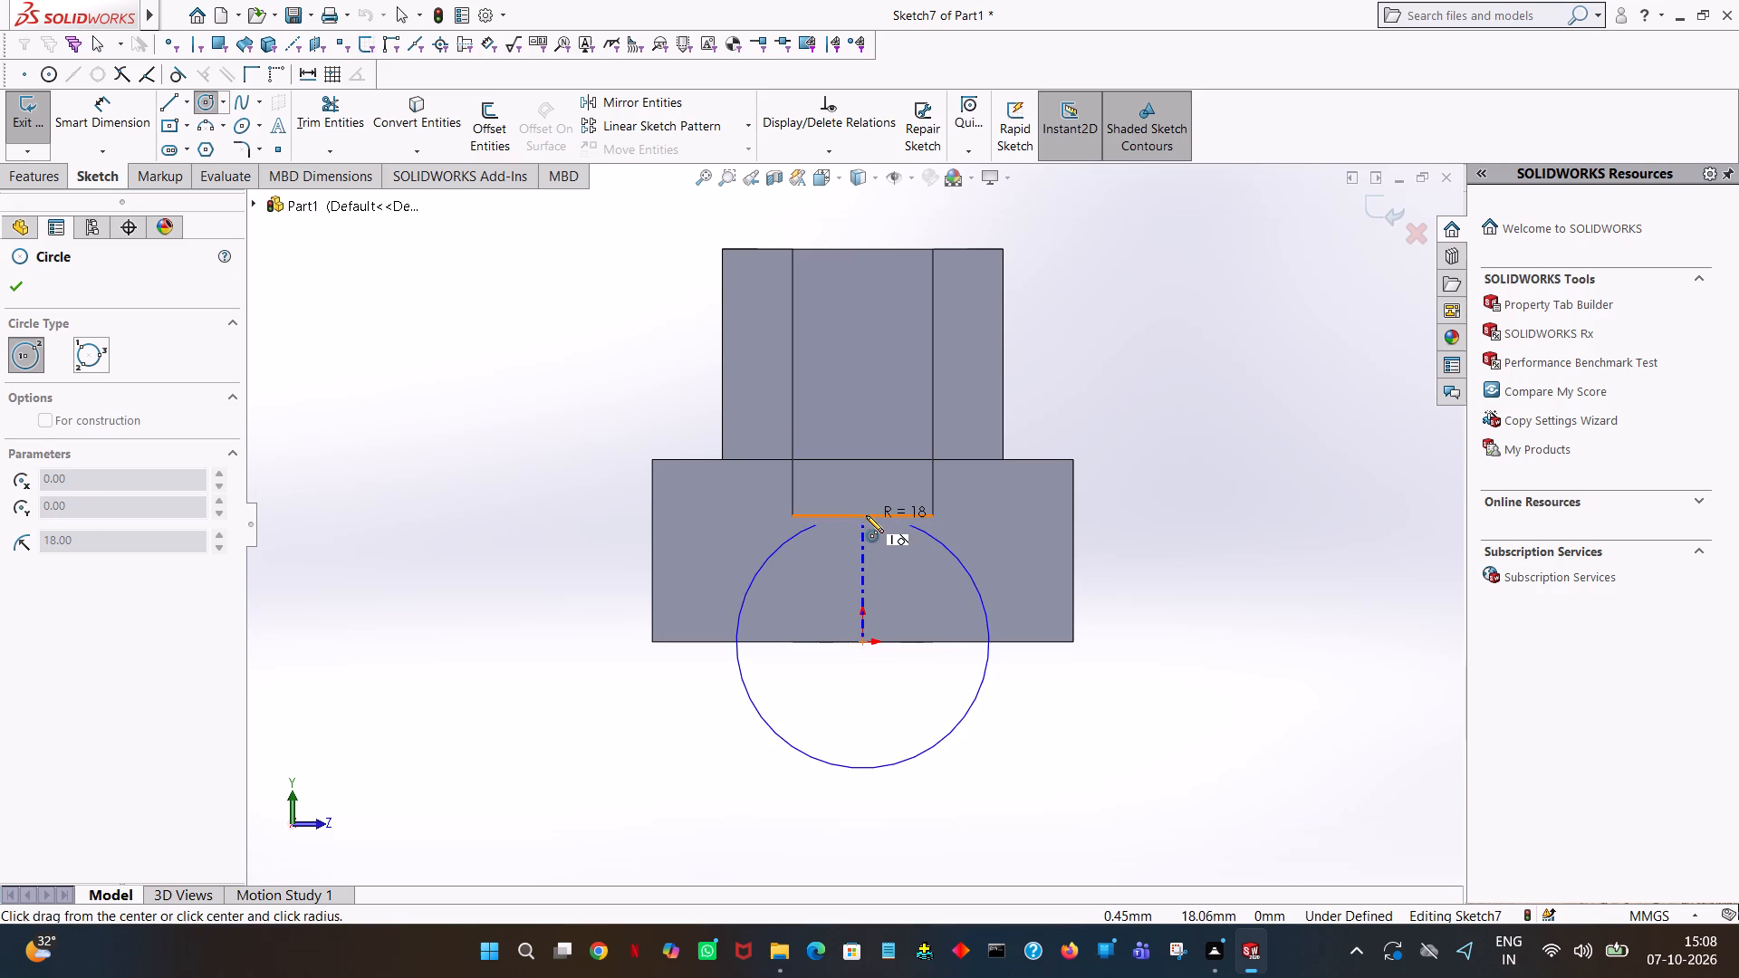
left_click(865, 536)
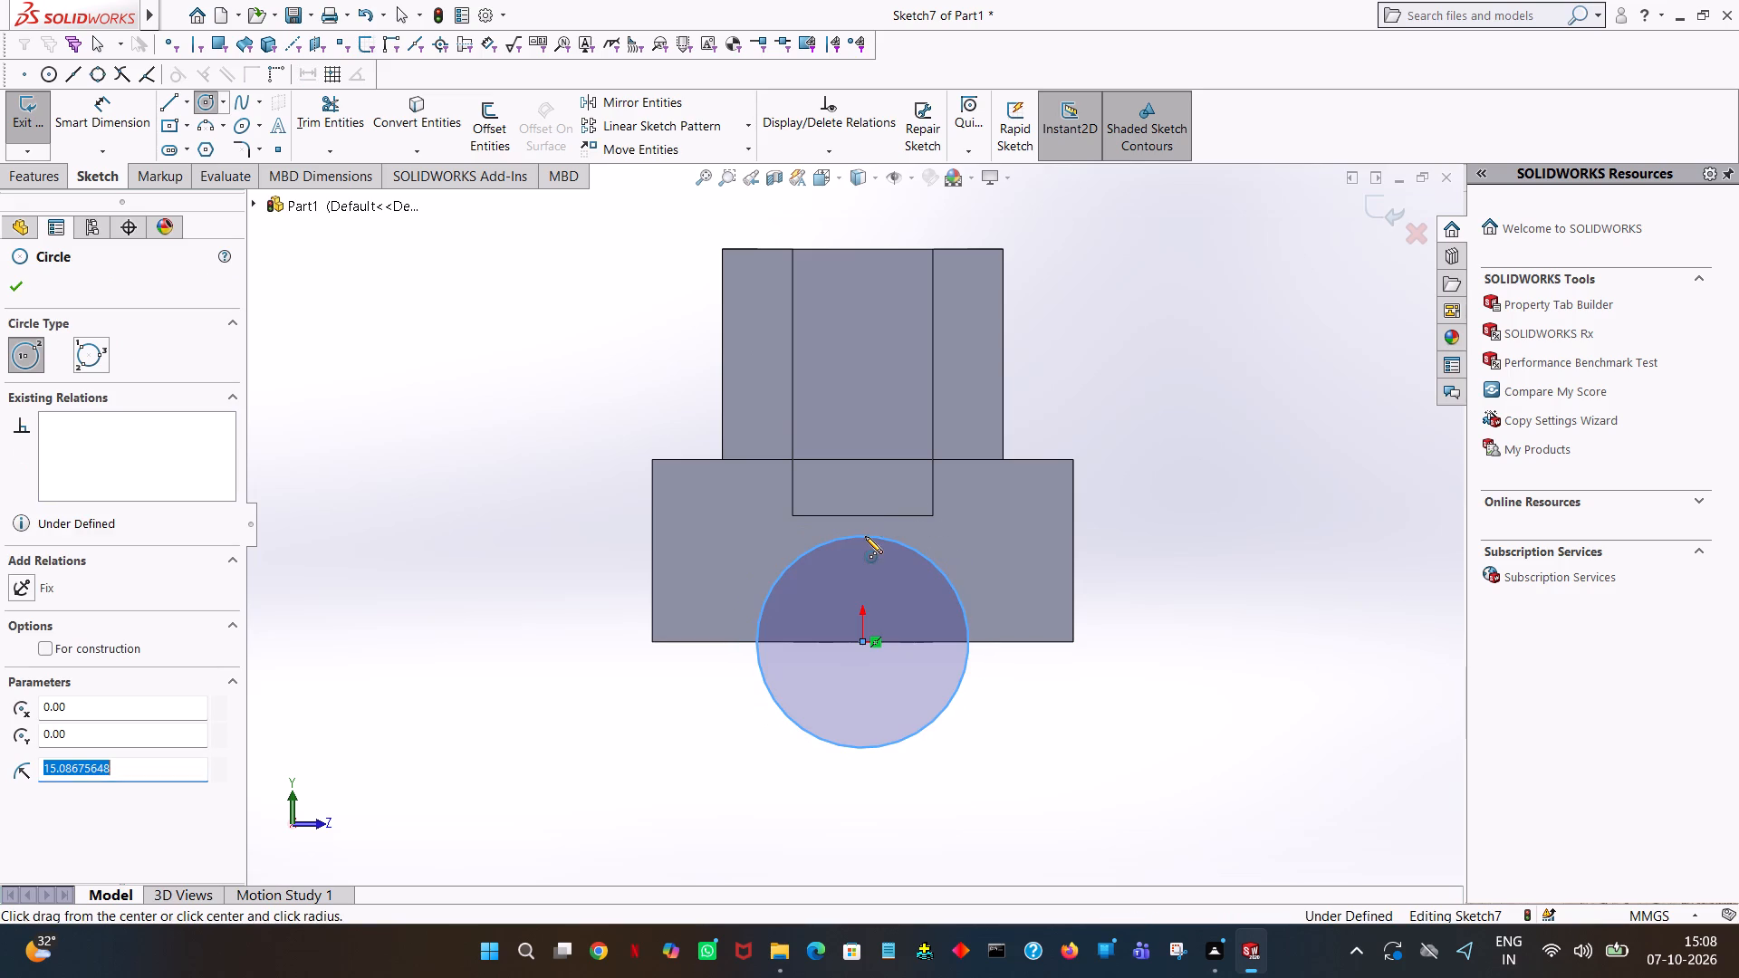
type("15")
key("Return")
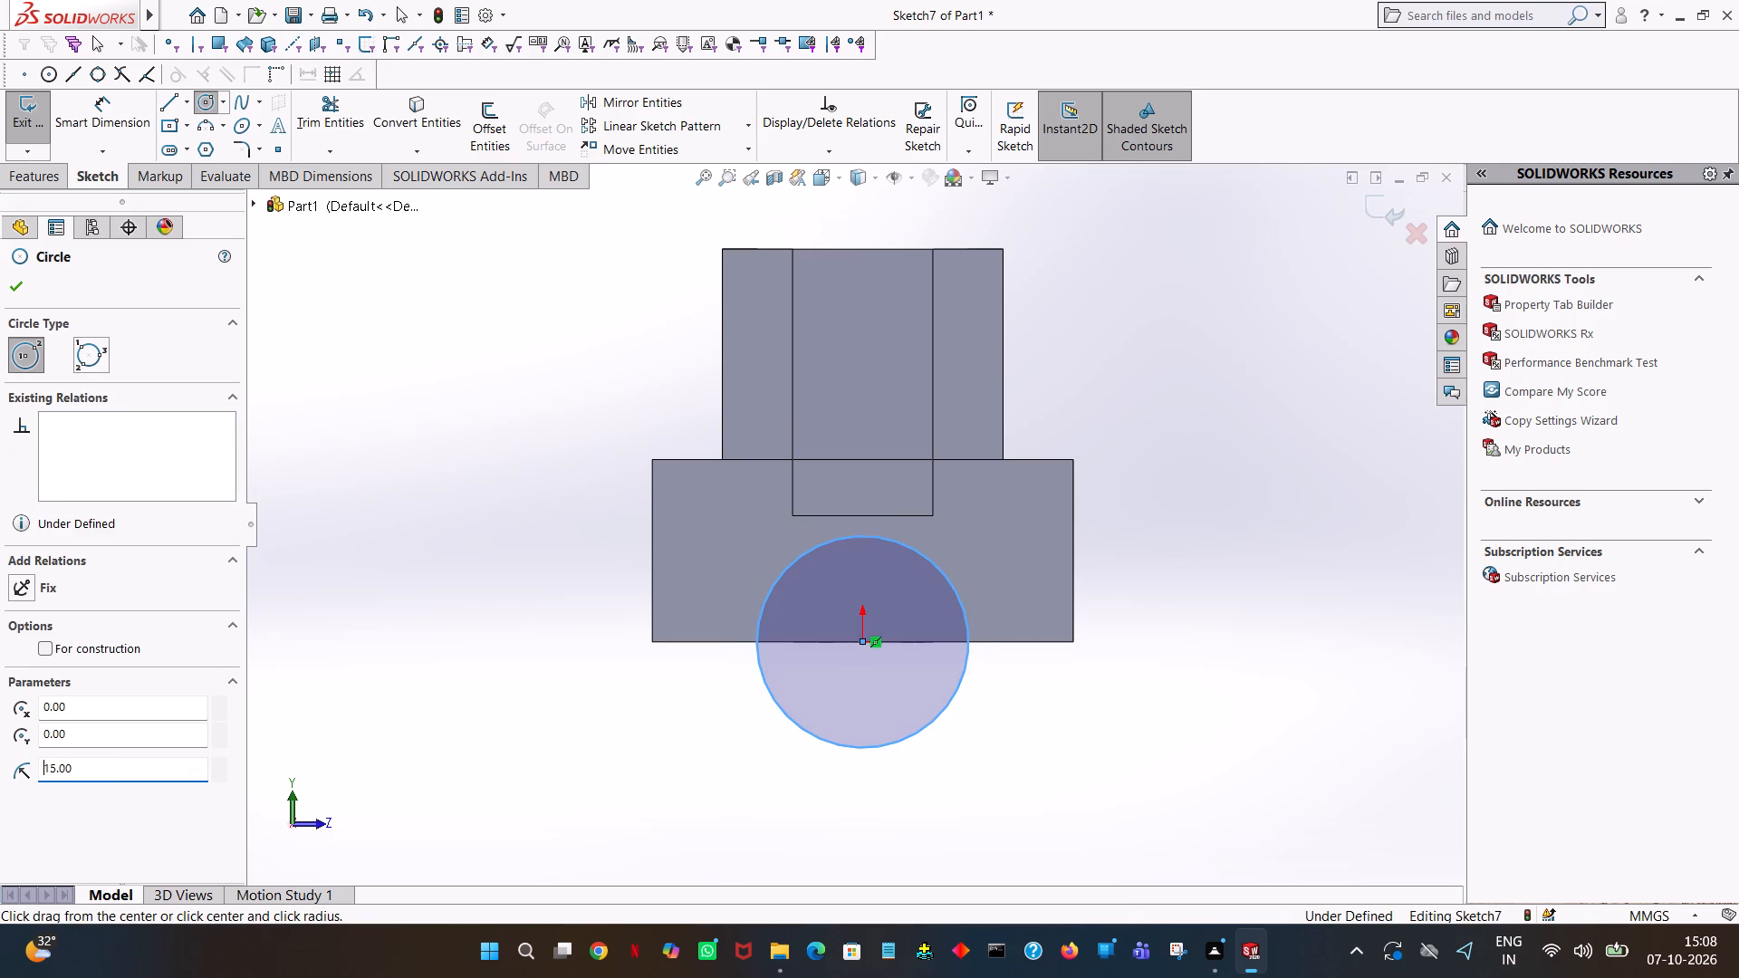
right_click(865, 536)
left_click(915, 548)
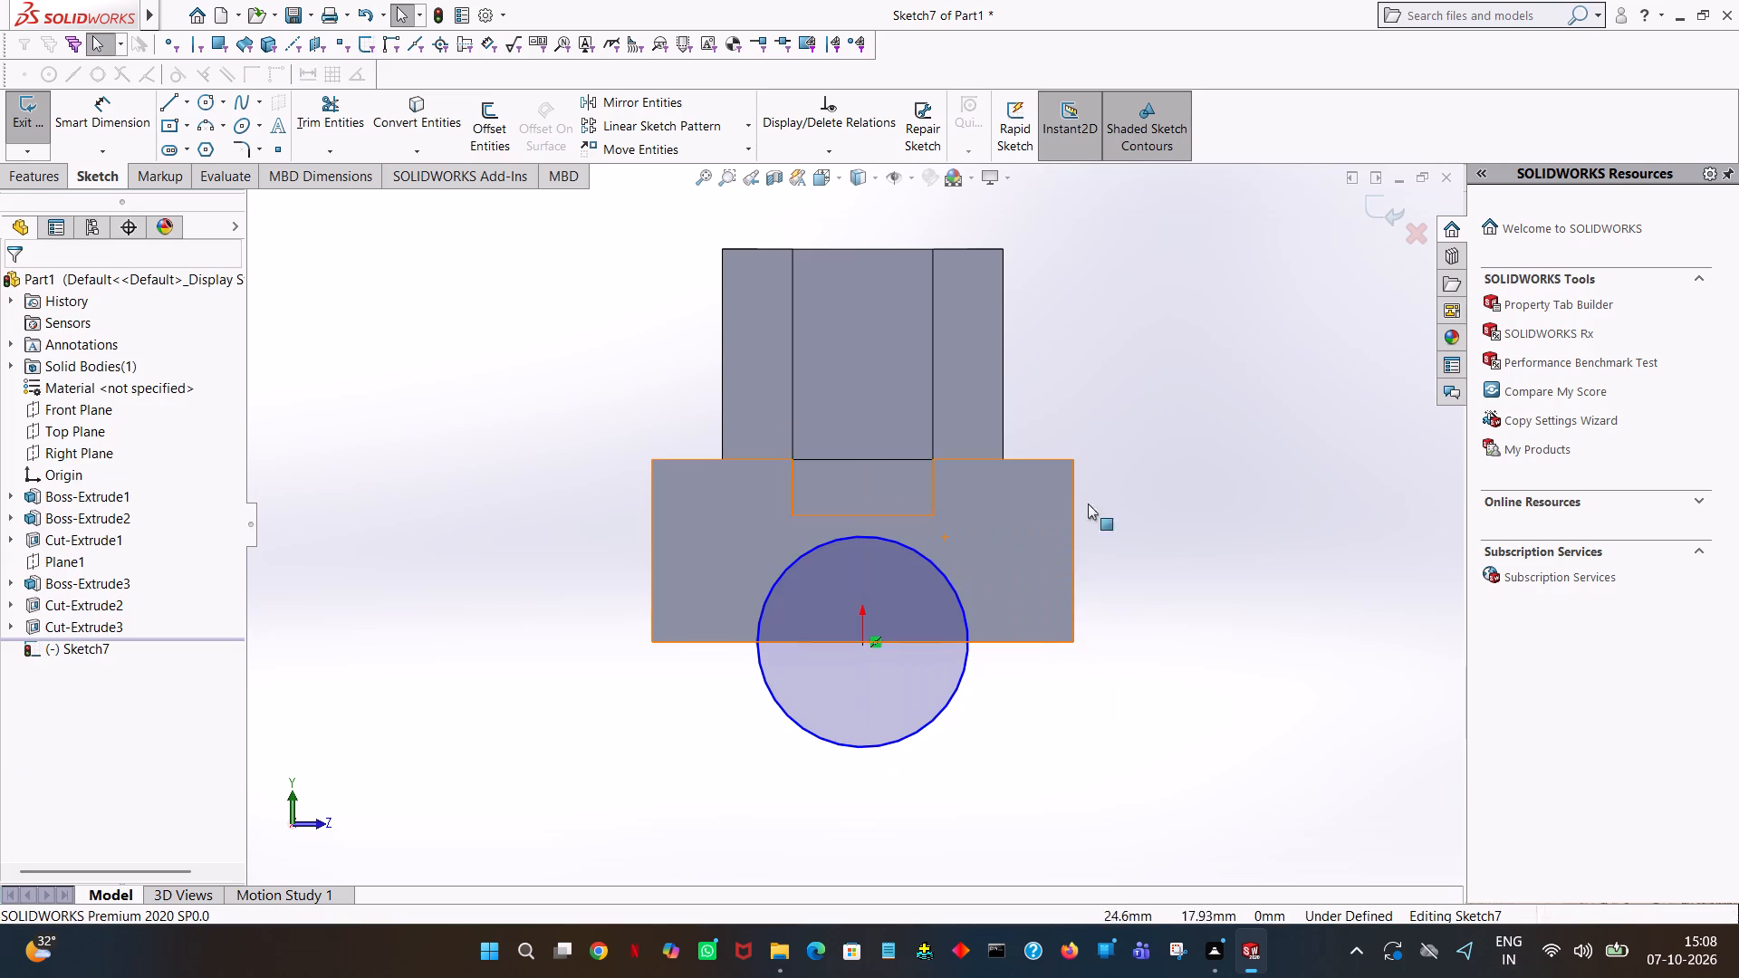
Draw a line across the circle's diameter along the base's bottom edge and trim away the lower half of the circle.
left_click(165, 100)
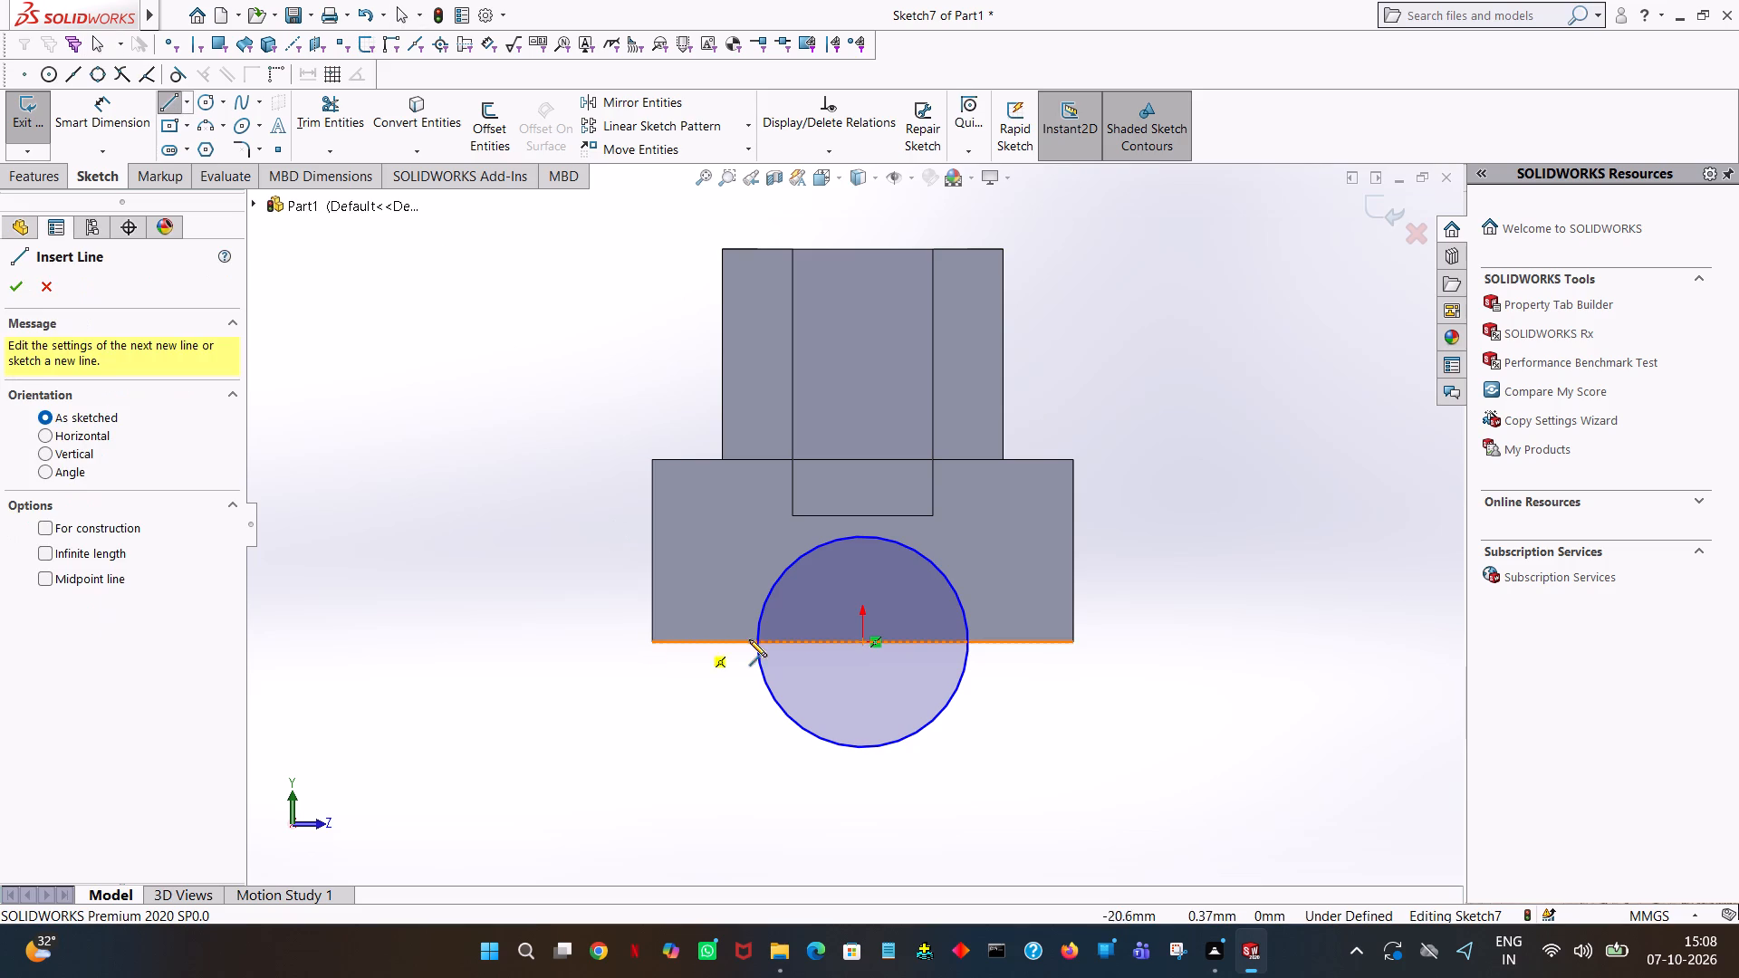
left_click(757, 641)
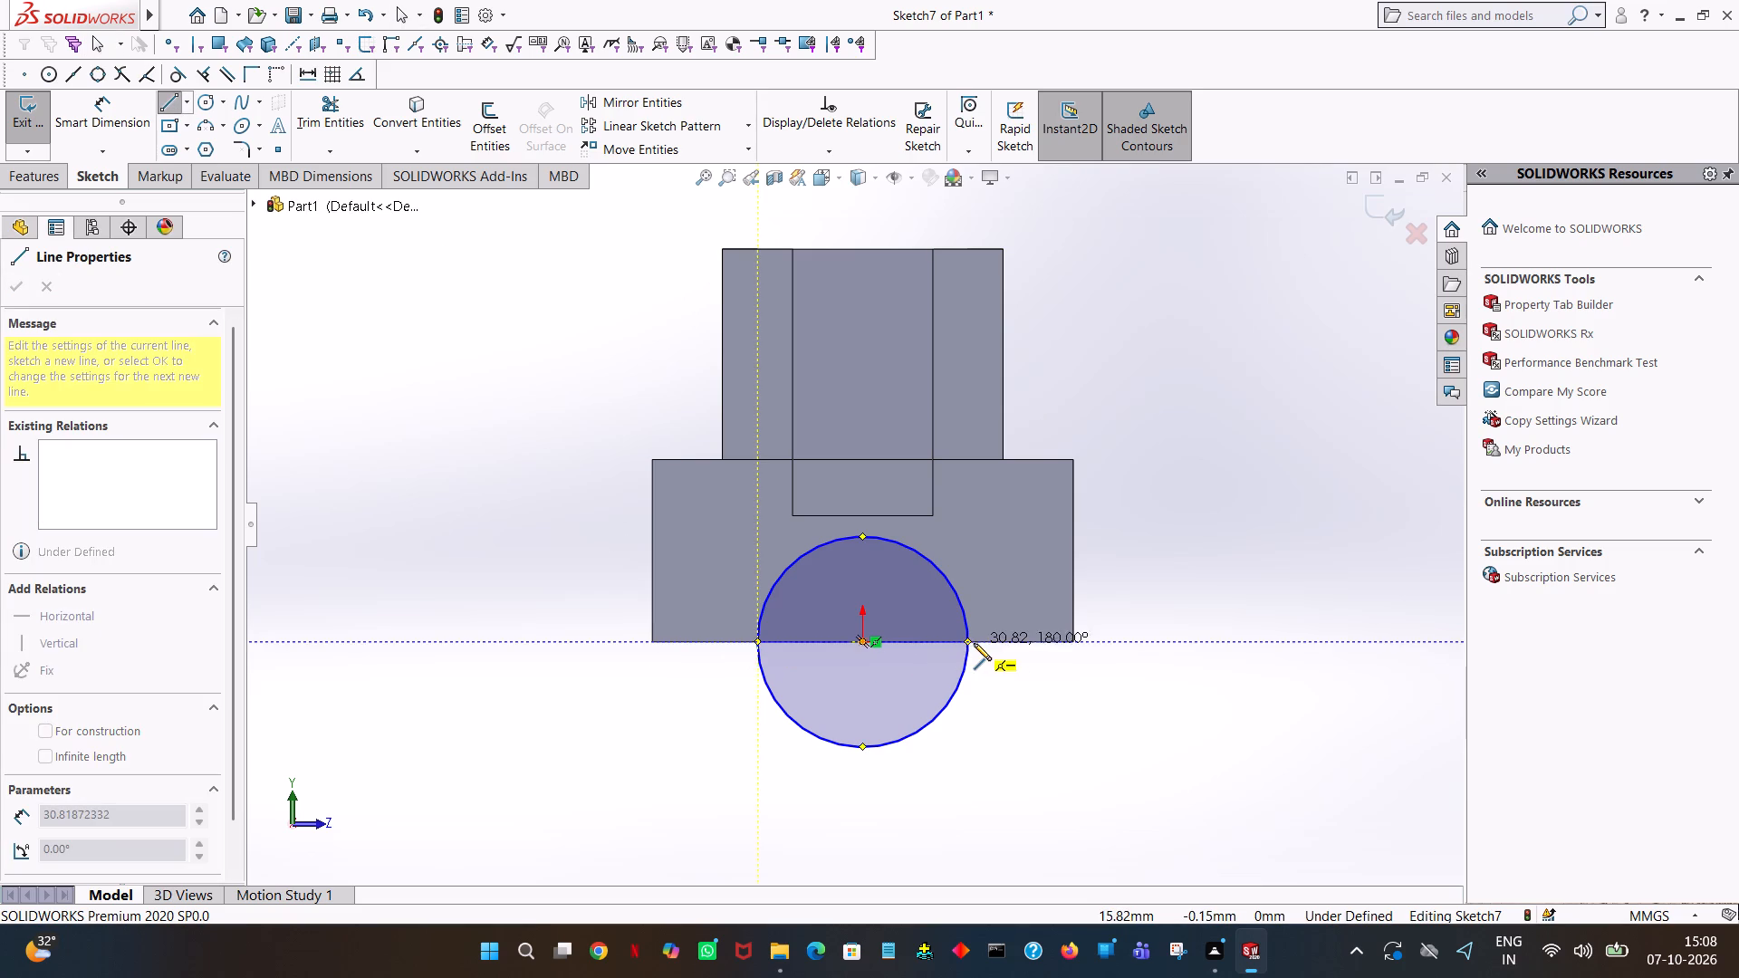
left_click(969, 643)
right_click(969, 643)
left_click(1003, 650)
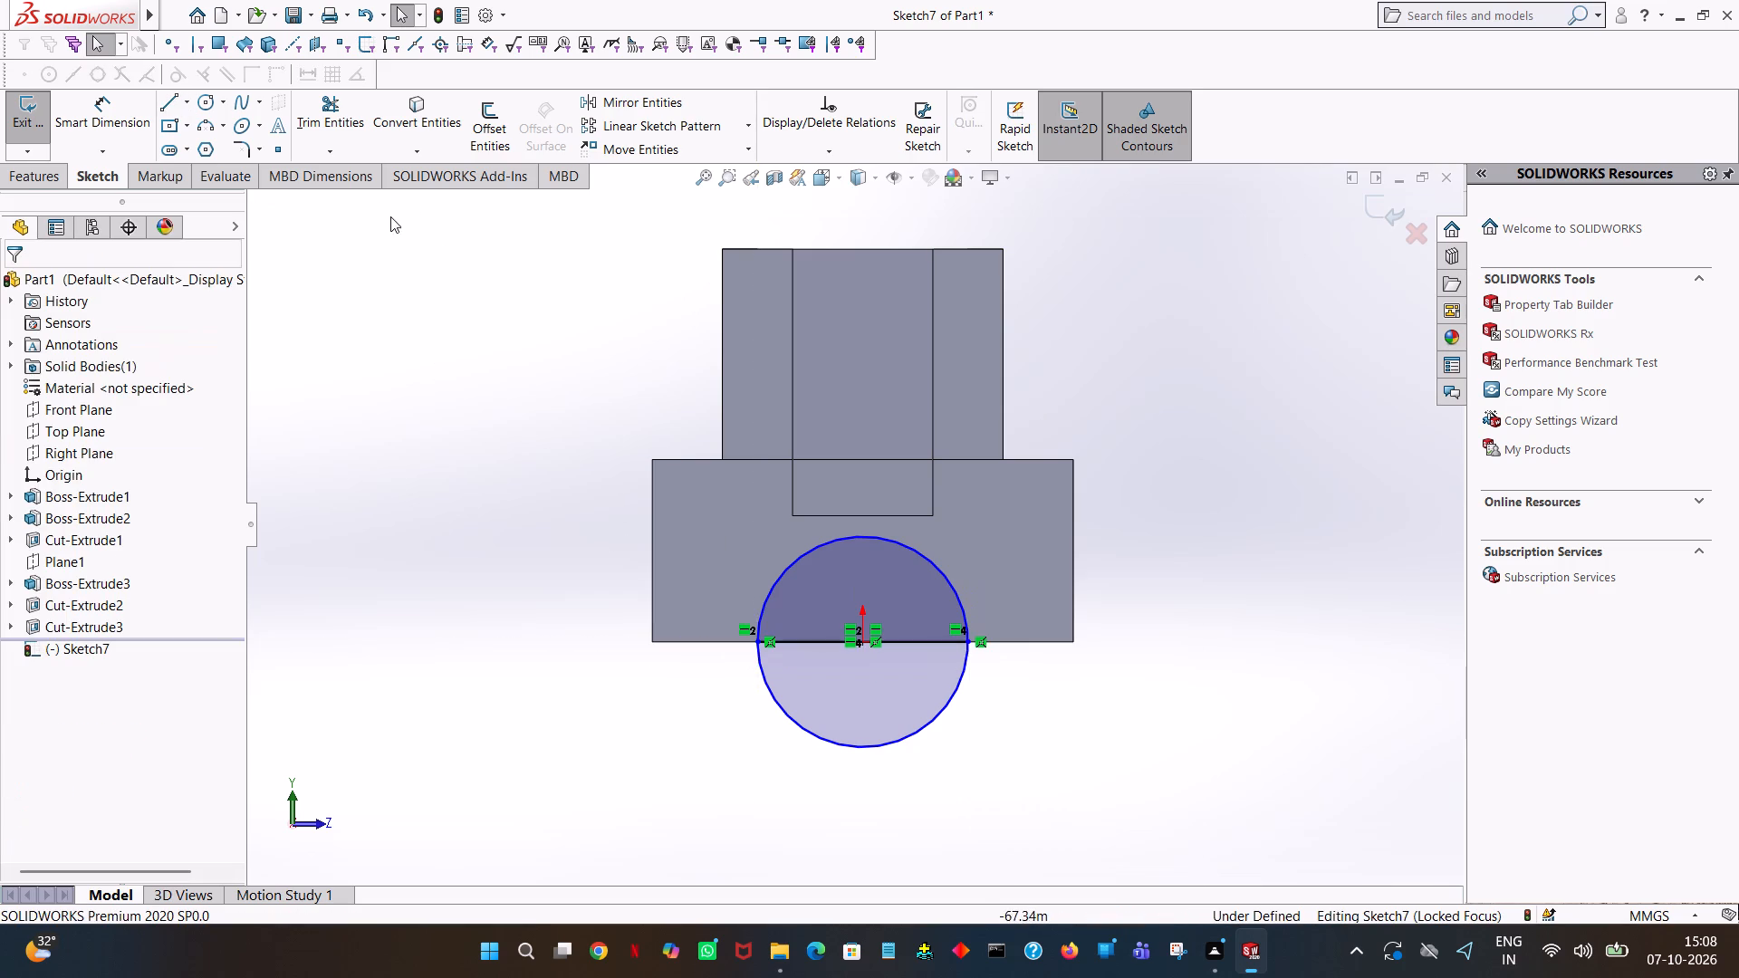
left_click(323, 120)
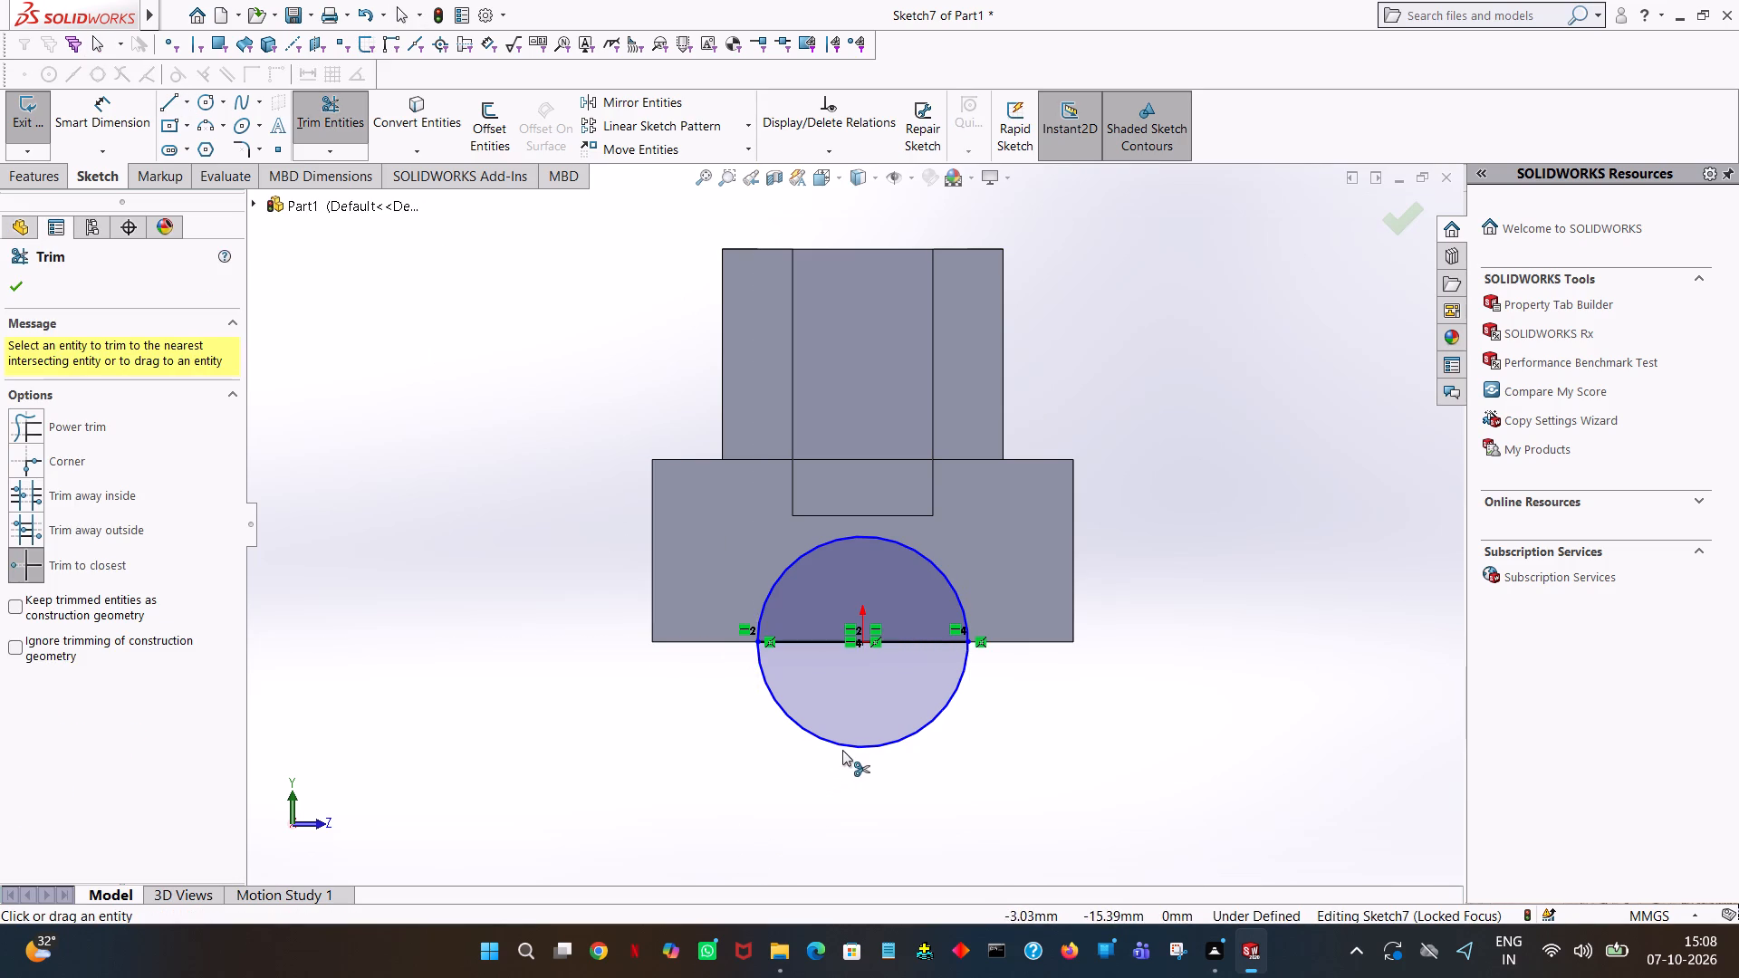
left_click(842, 750)
left_click(21, 292)
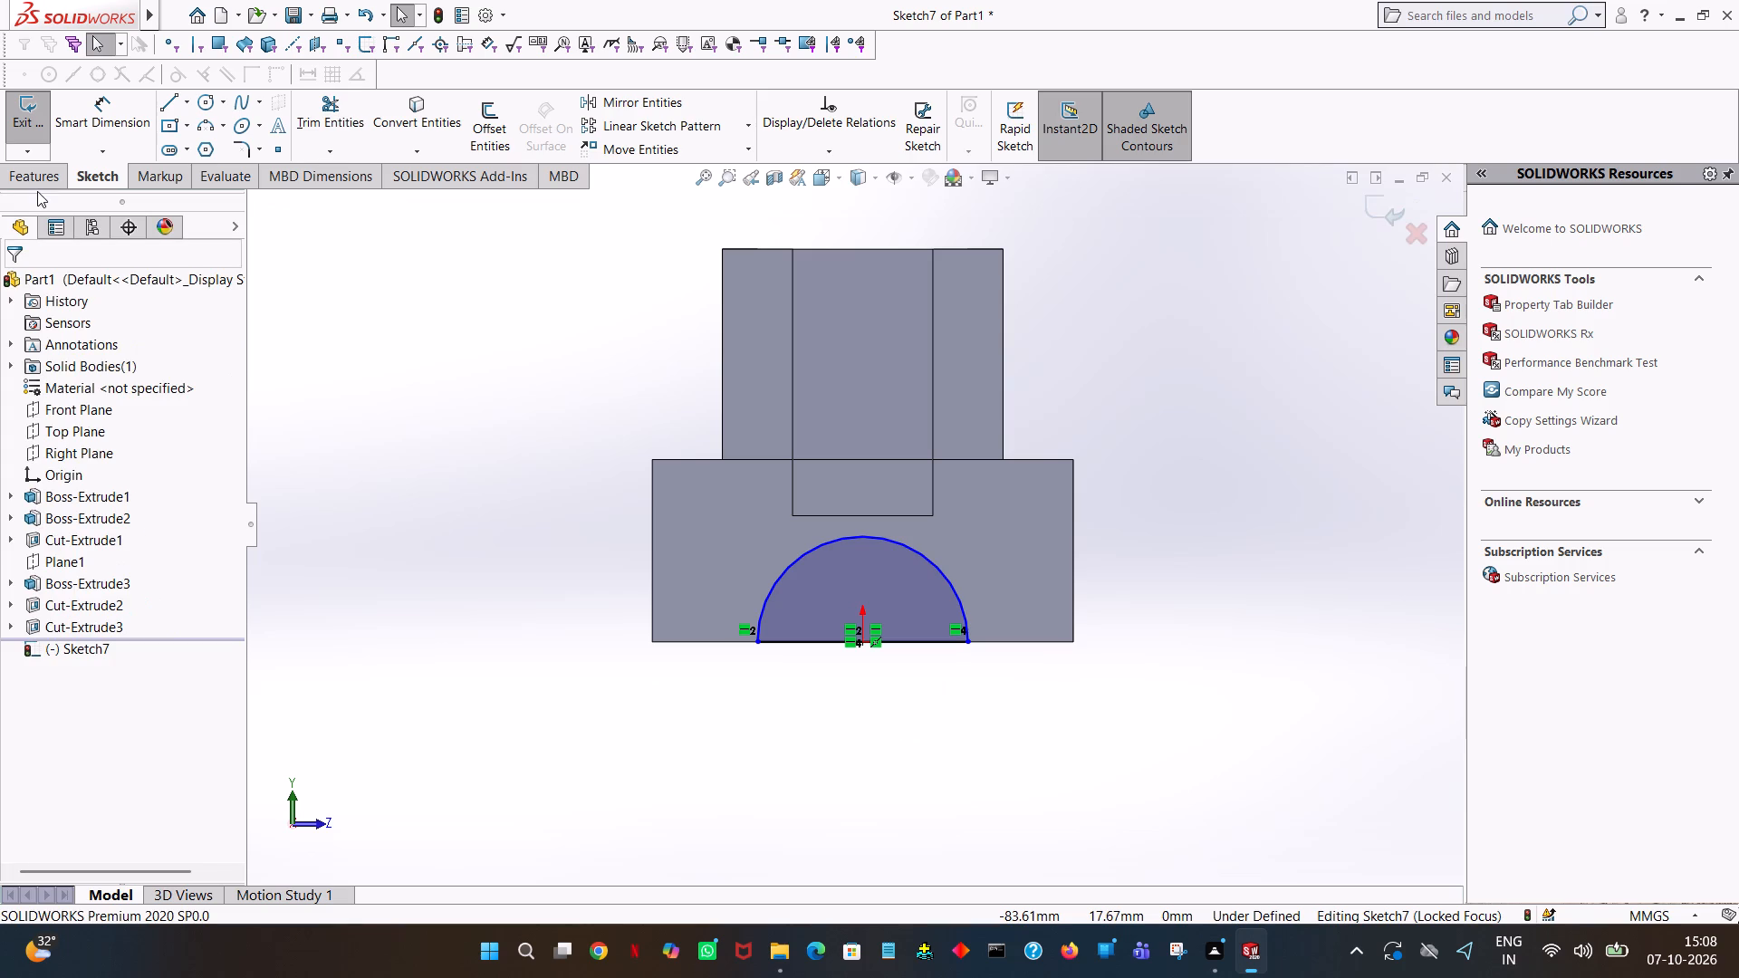
Cut the semicircle lengthwise through the base as a blind extruded cut 121 mm deep.
left_click(37, 191)
left_click(46, 172)
left_click(309, 124)
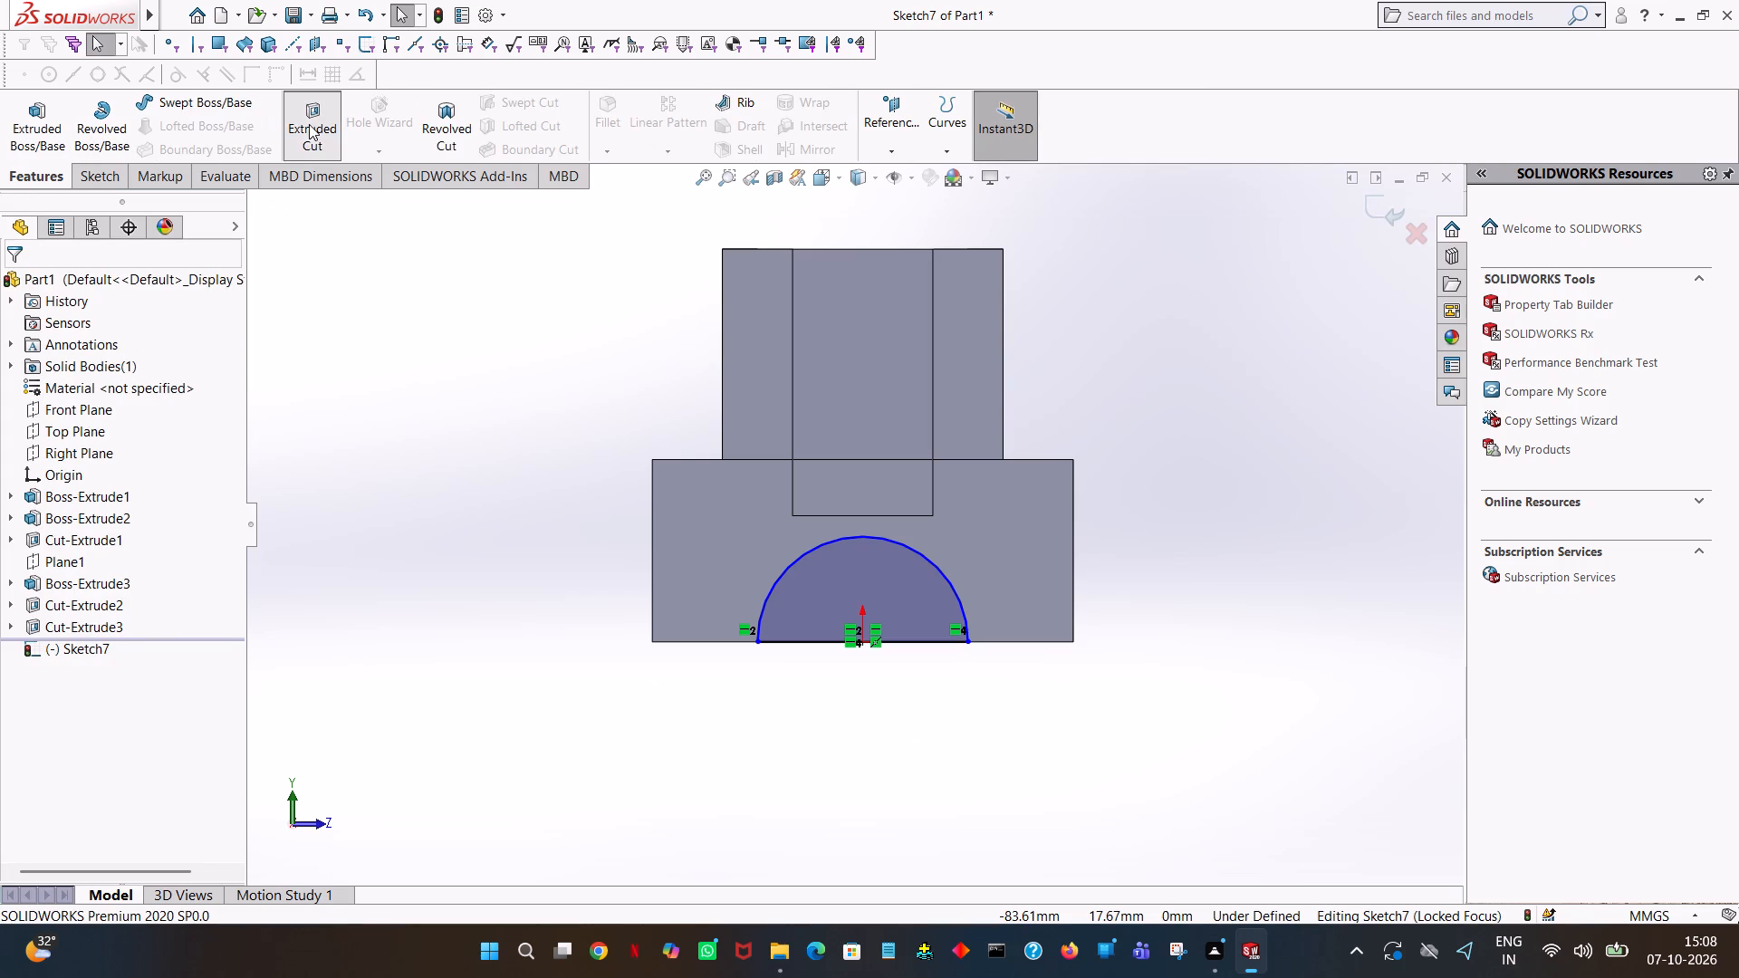
middle_click_drag(1090, 449, 922, 547)
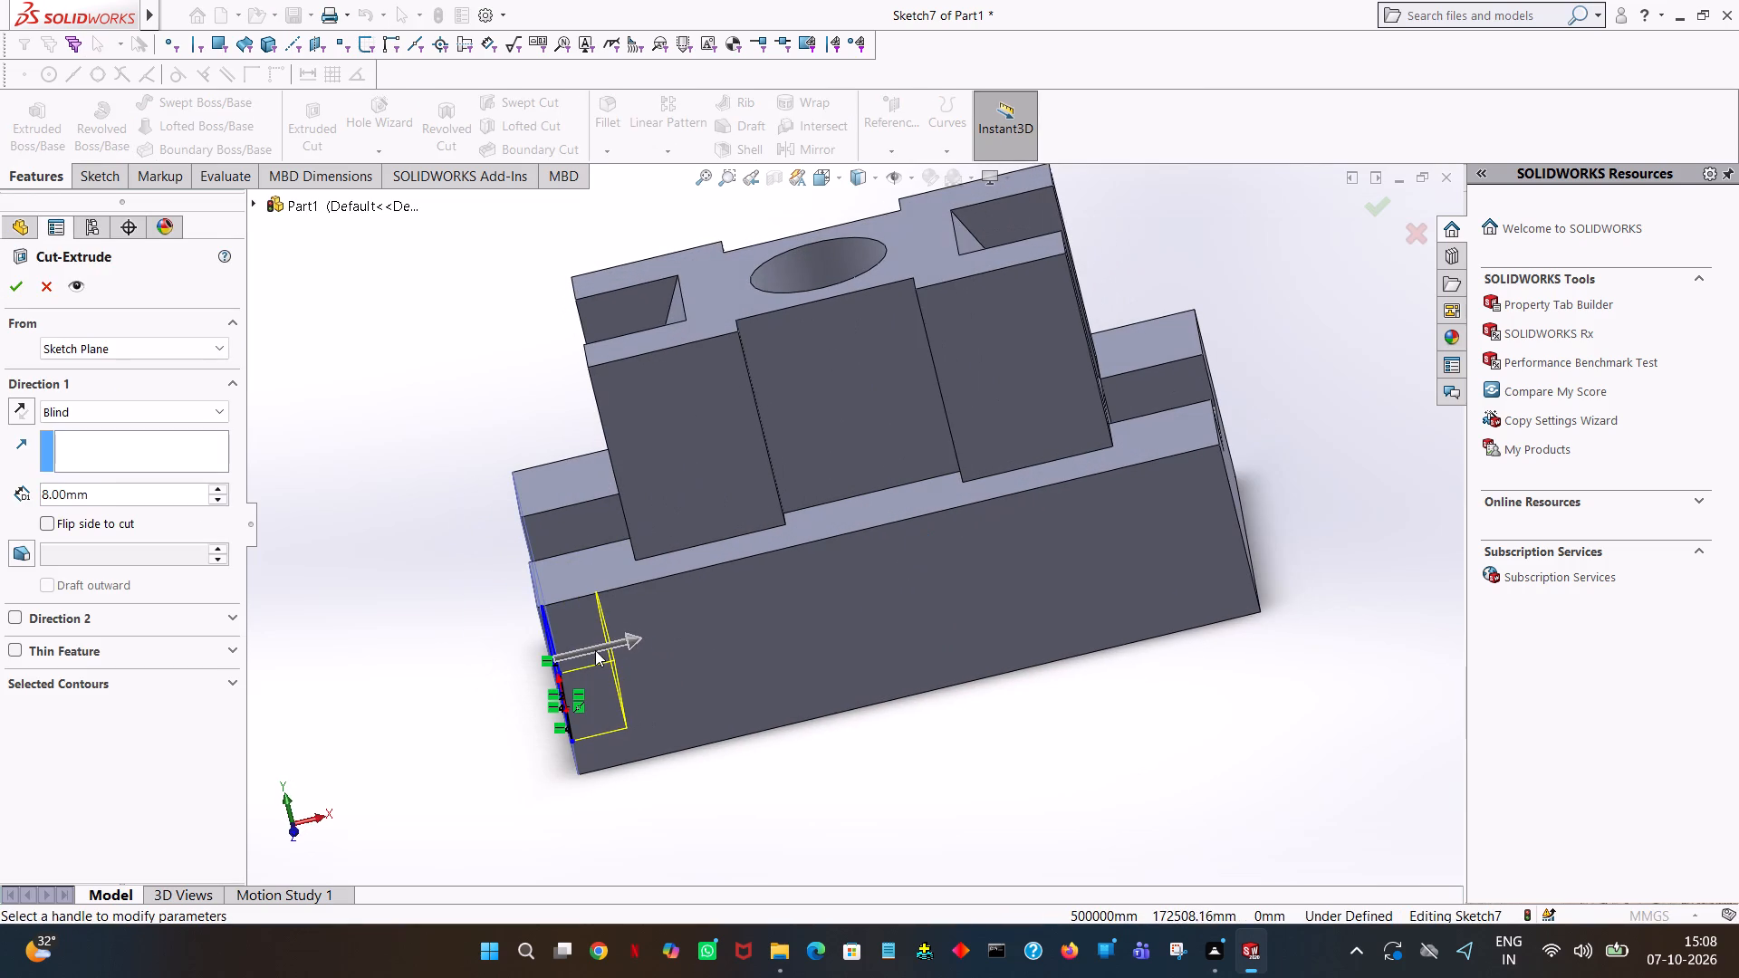
left_click_drag(647, 643, 1387, 468)
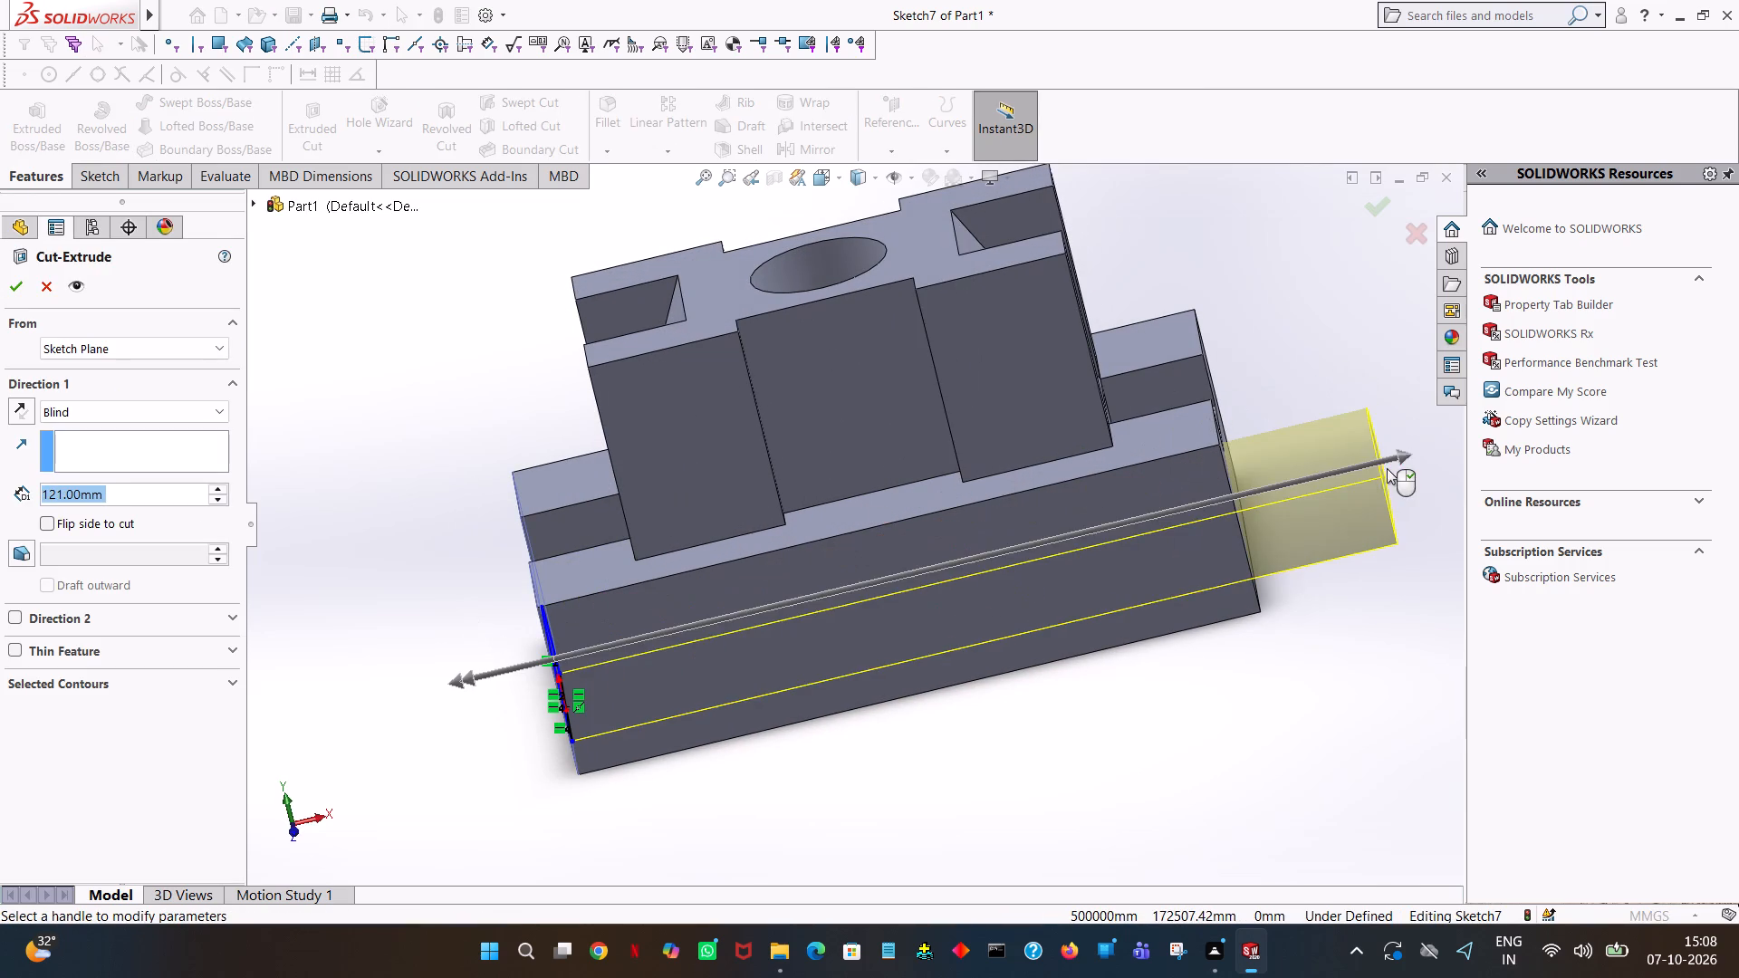
left_click(11, 280)
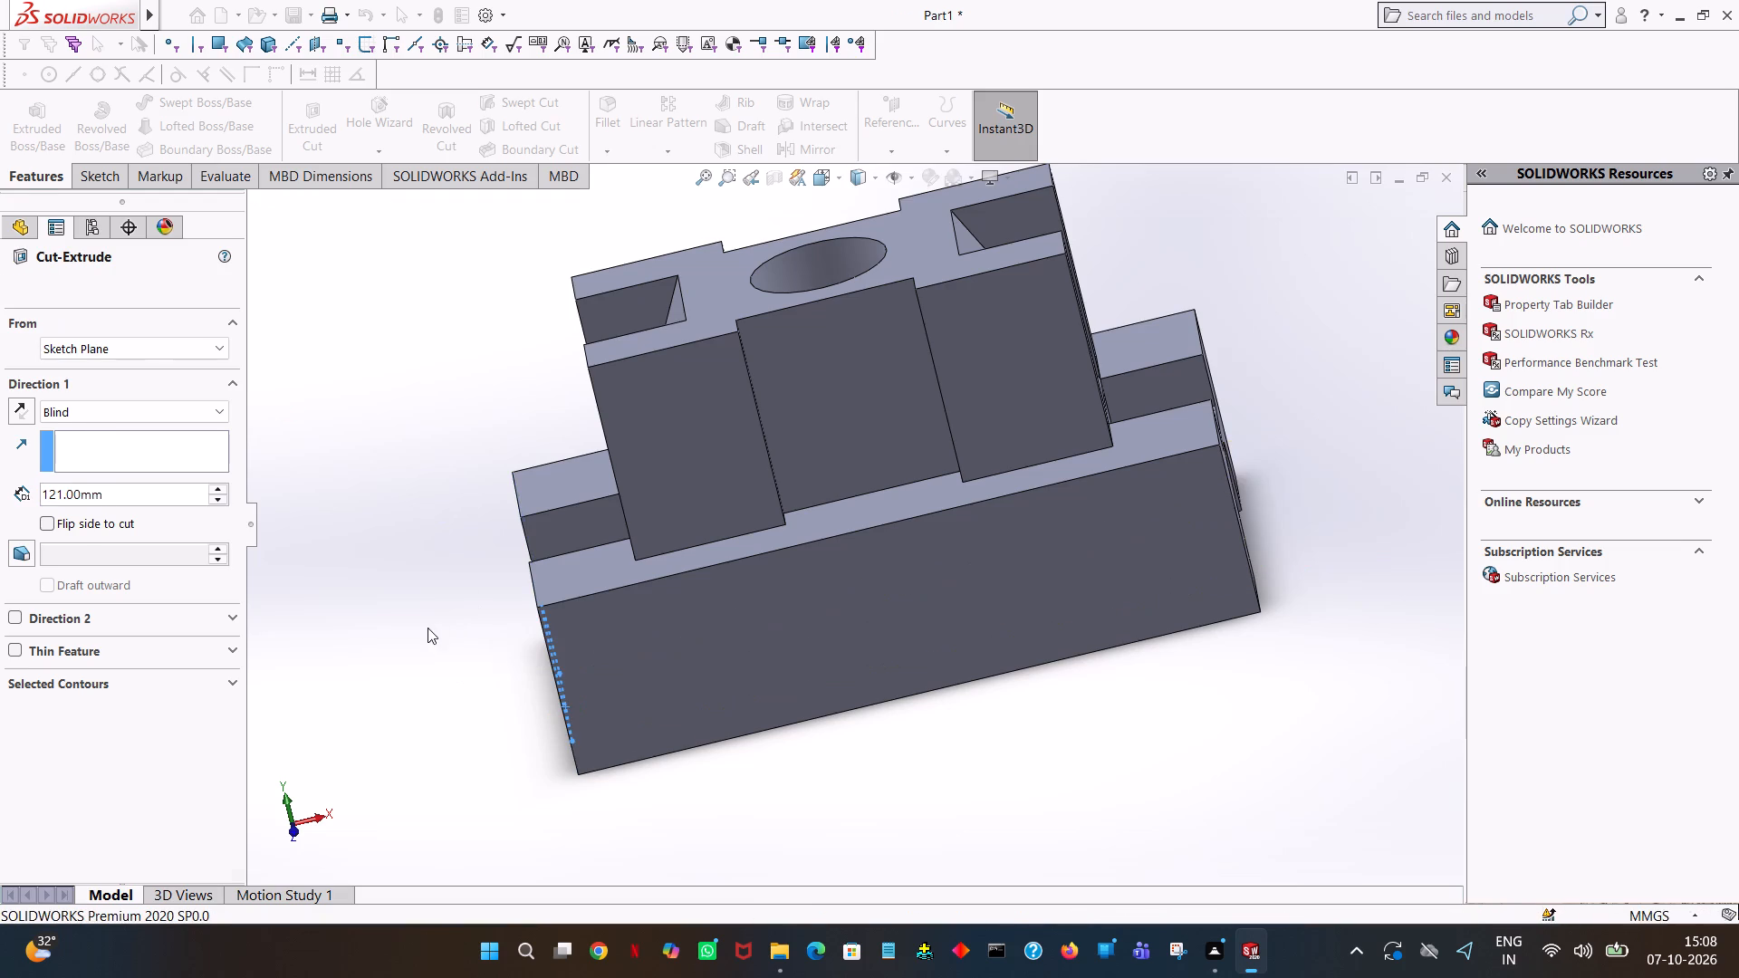
left_click(406, 633)
Start an extruded cut on the base's long back face and sketch a 20 mm radius circle centred on the origin at the bottom edge.
middle_click_drag(412, 630, 834, 534)
middle_click_drag(835, 534, 780, 572)
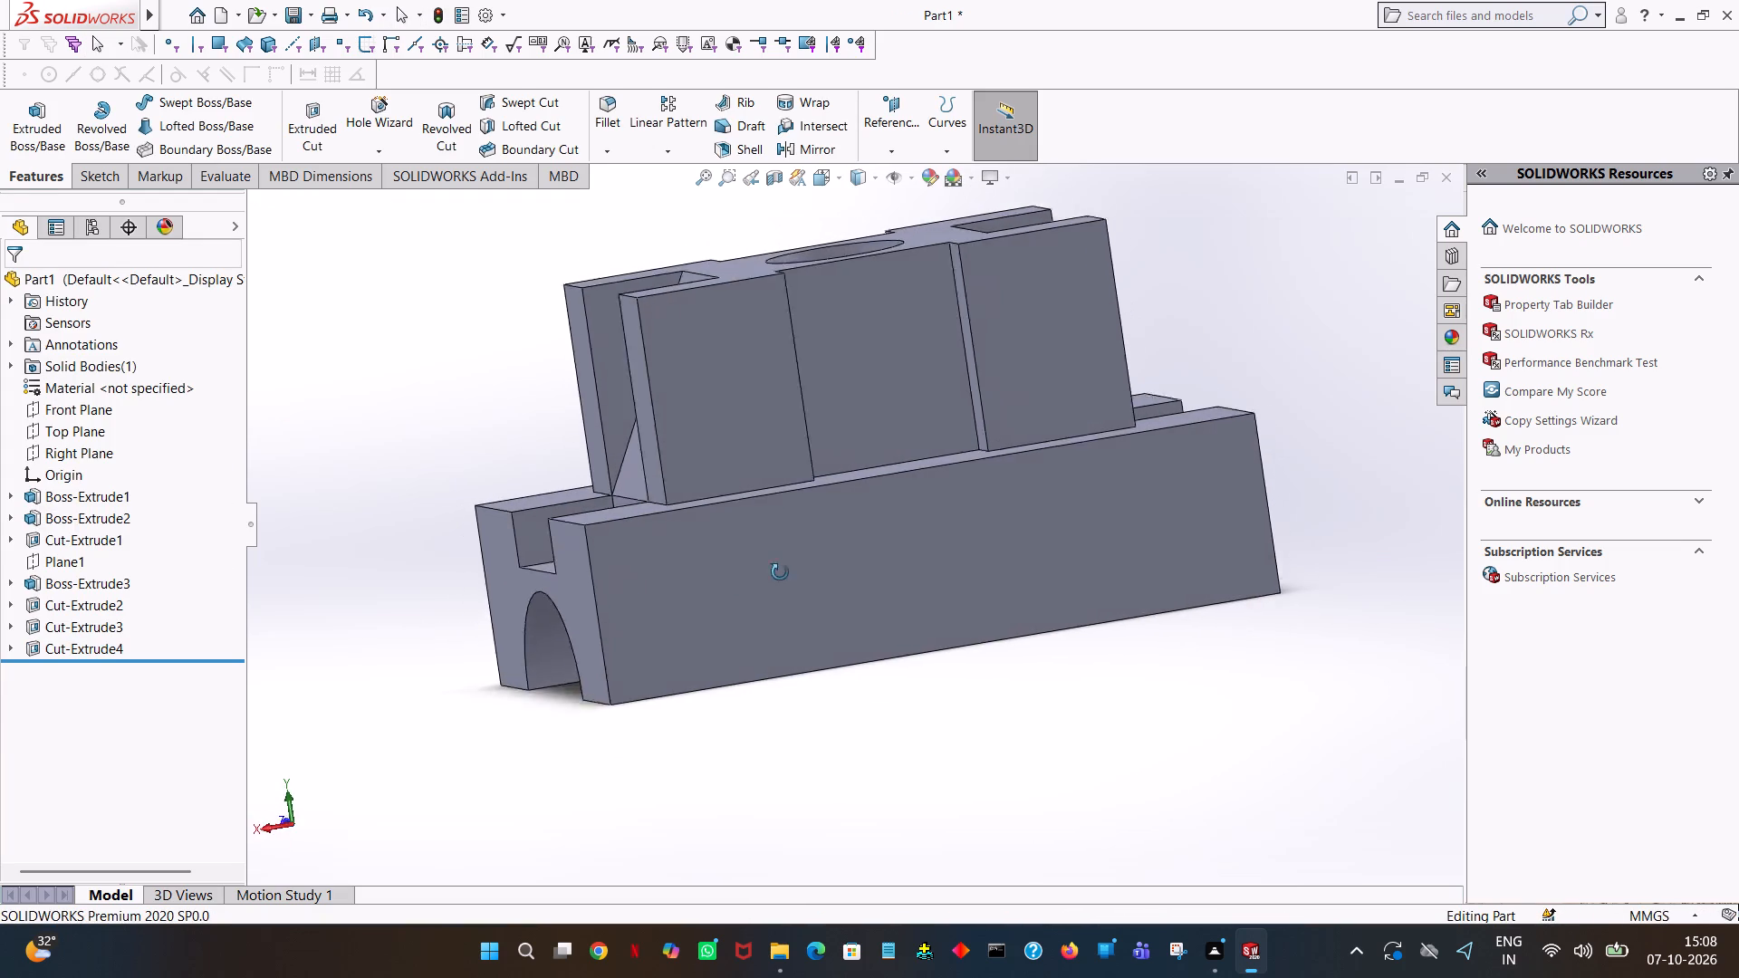
middle_click_drag(780, 572, 730, 590)
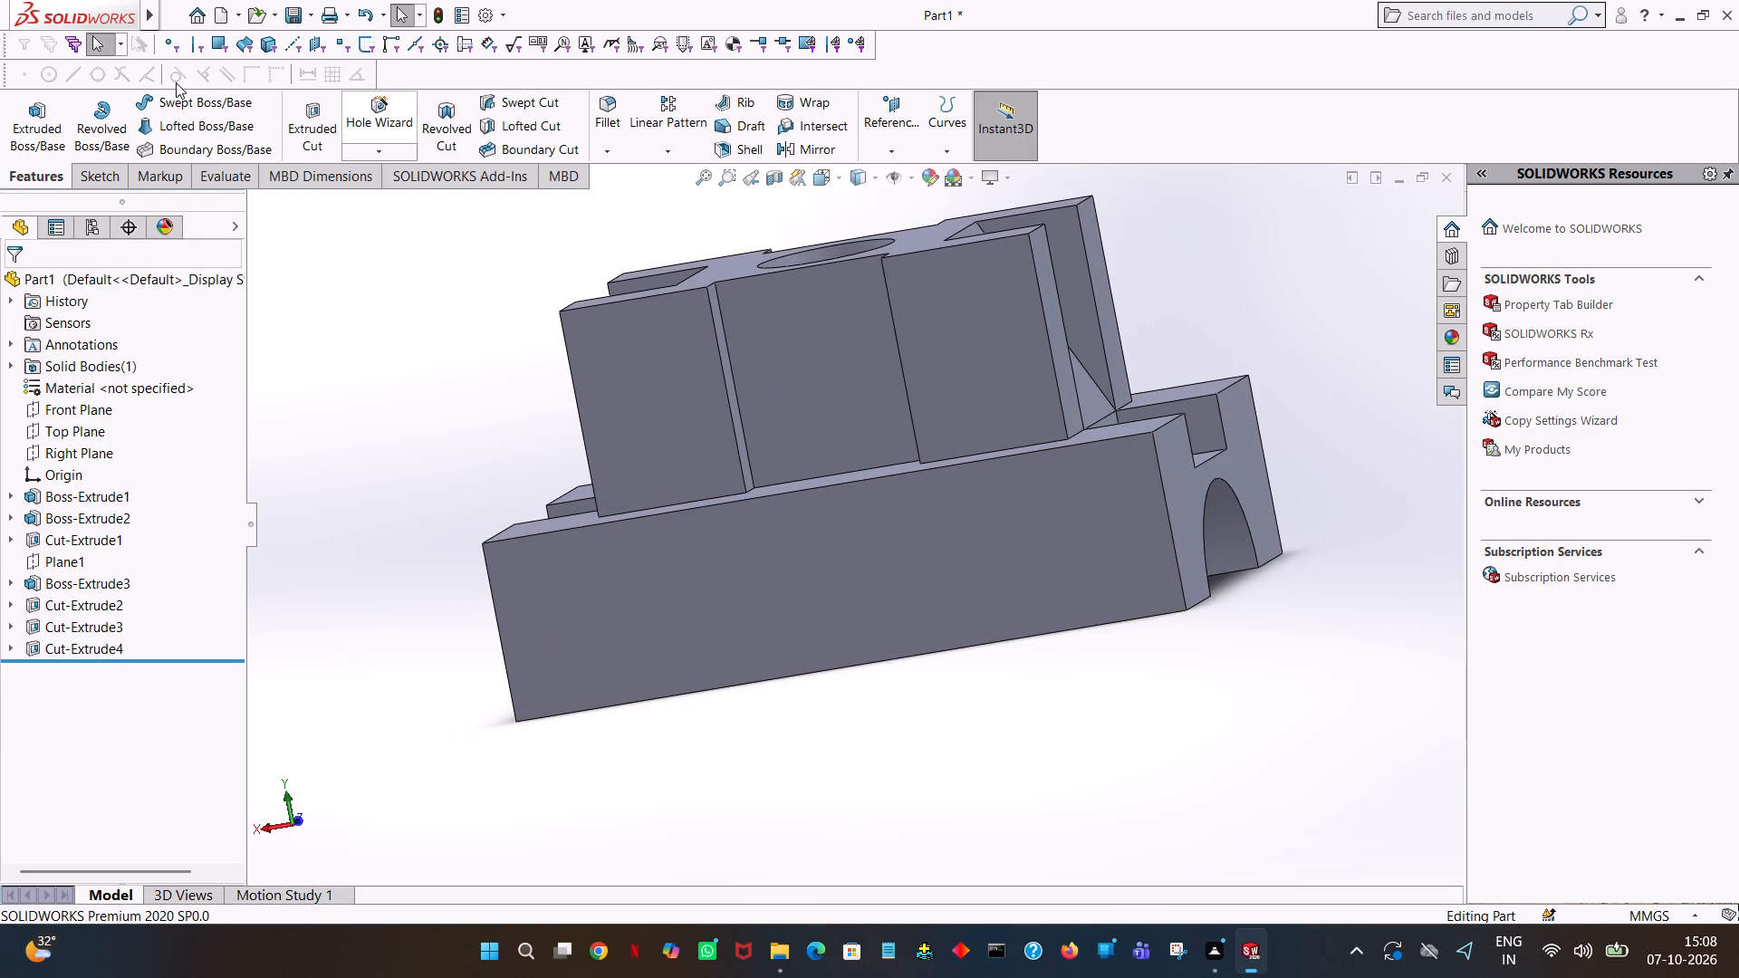
left_click(315, 133)
left_click(968, 609)
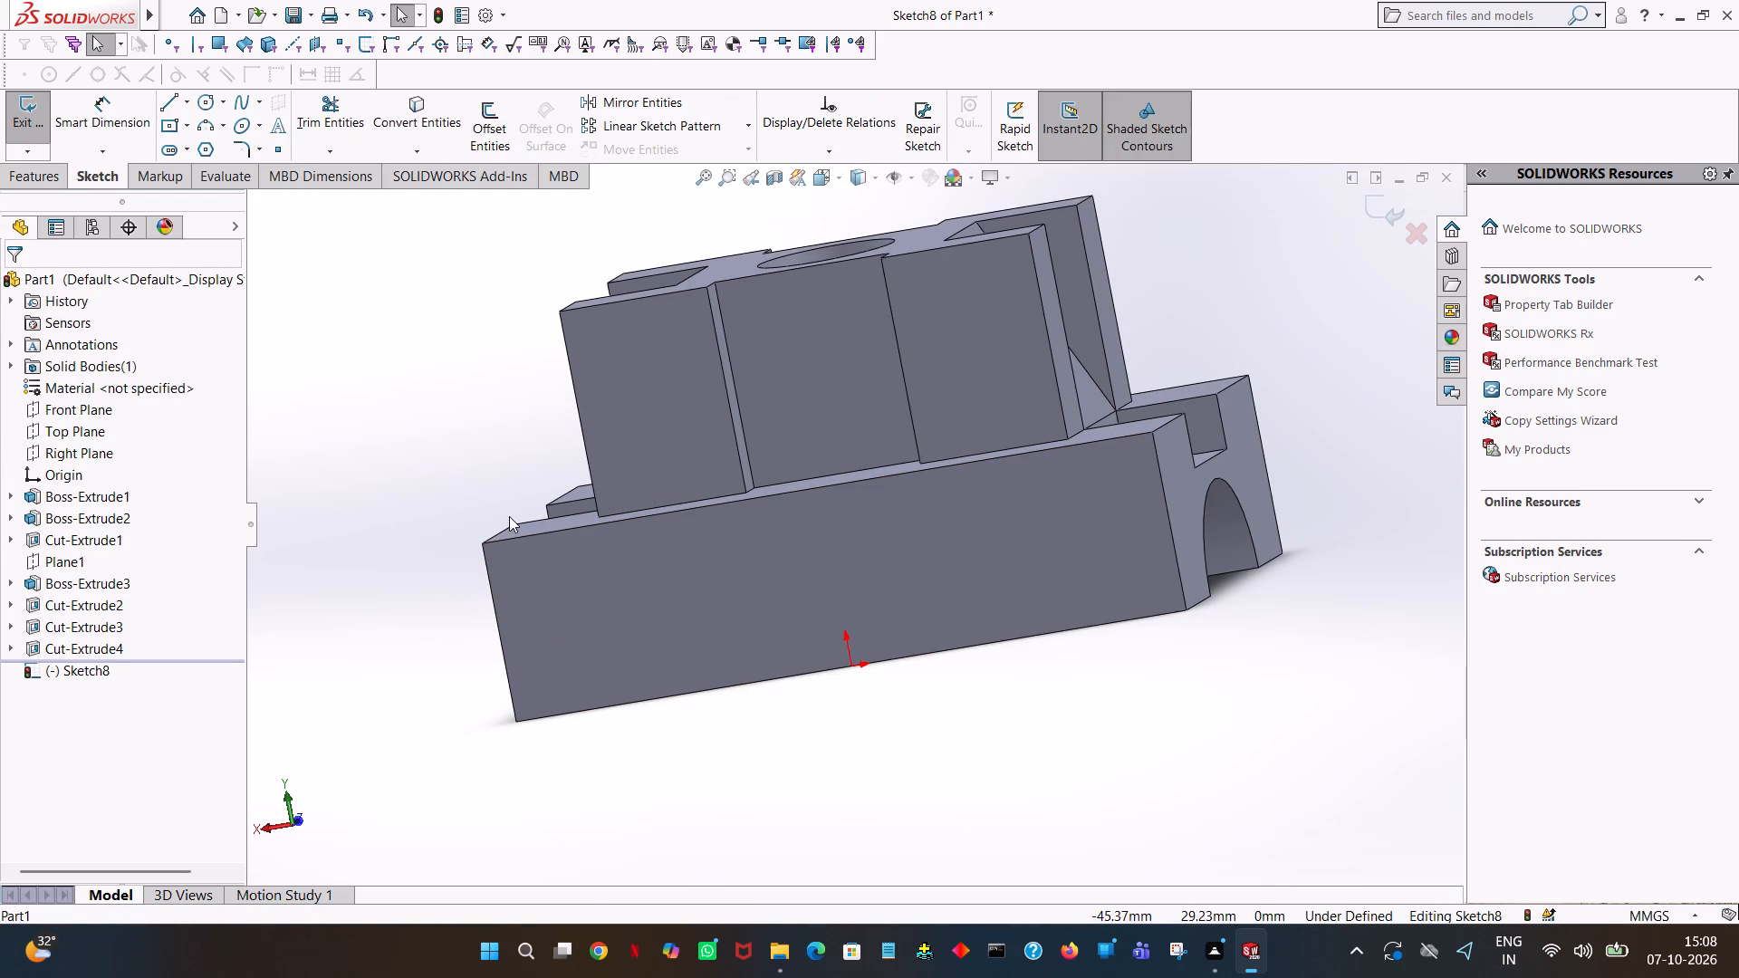
key("space")
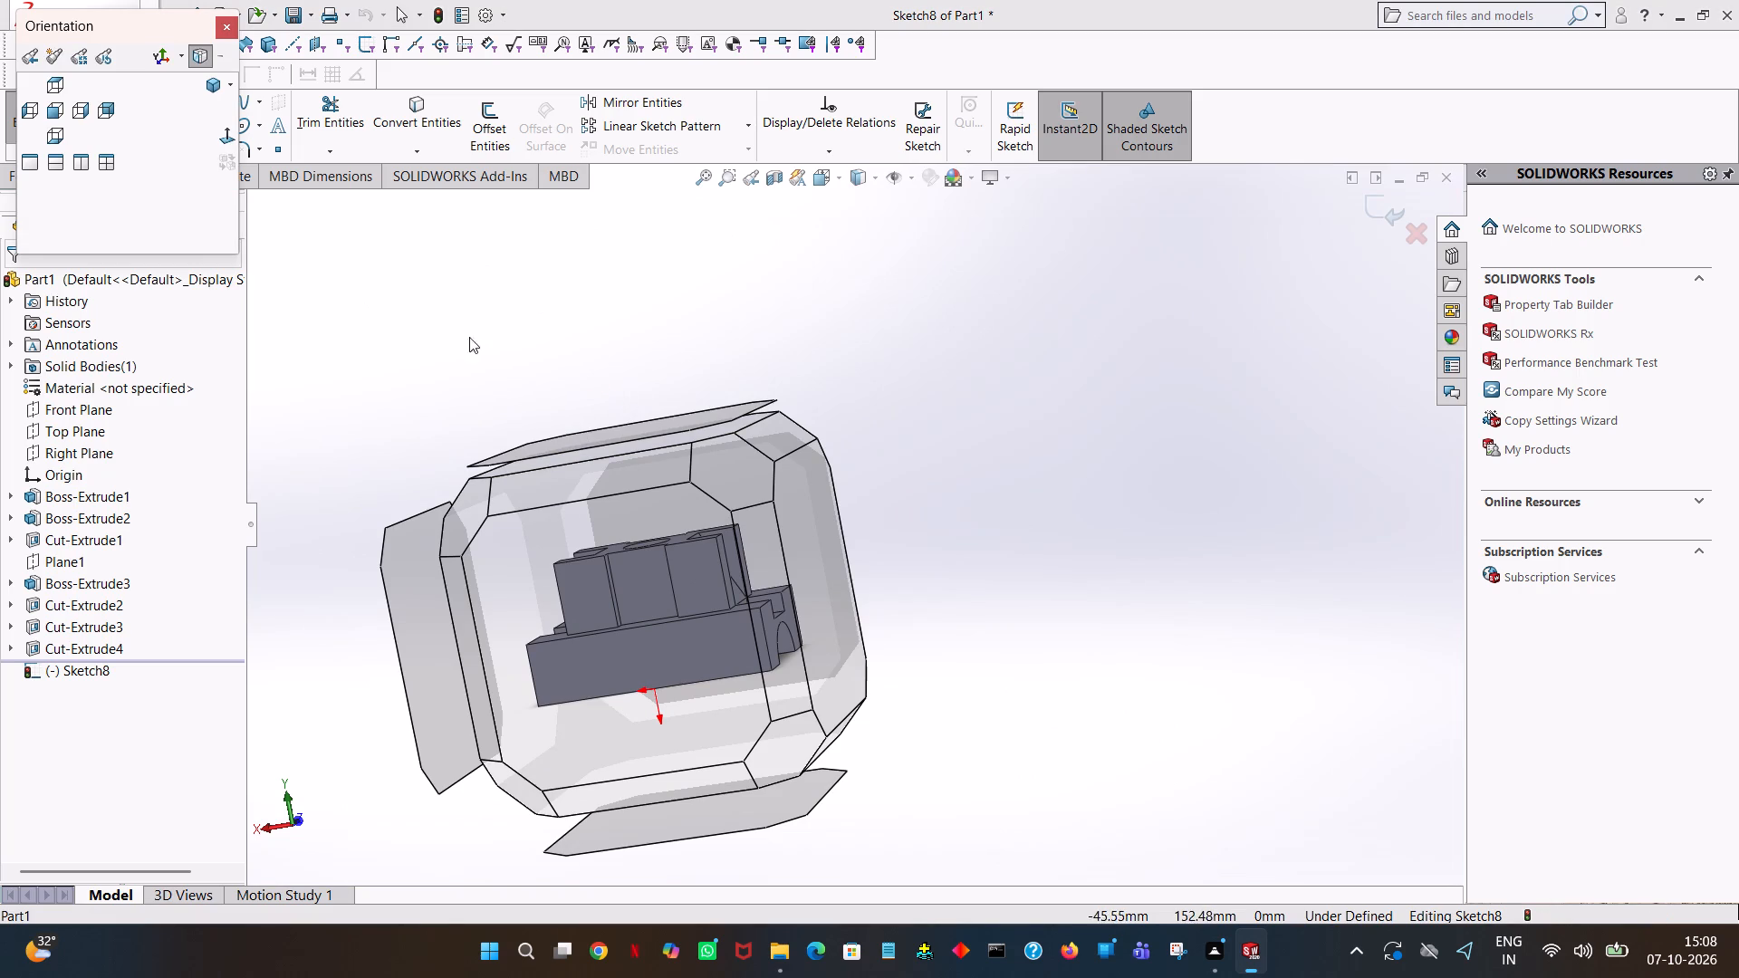
left_click(230, 127)
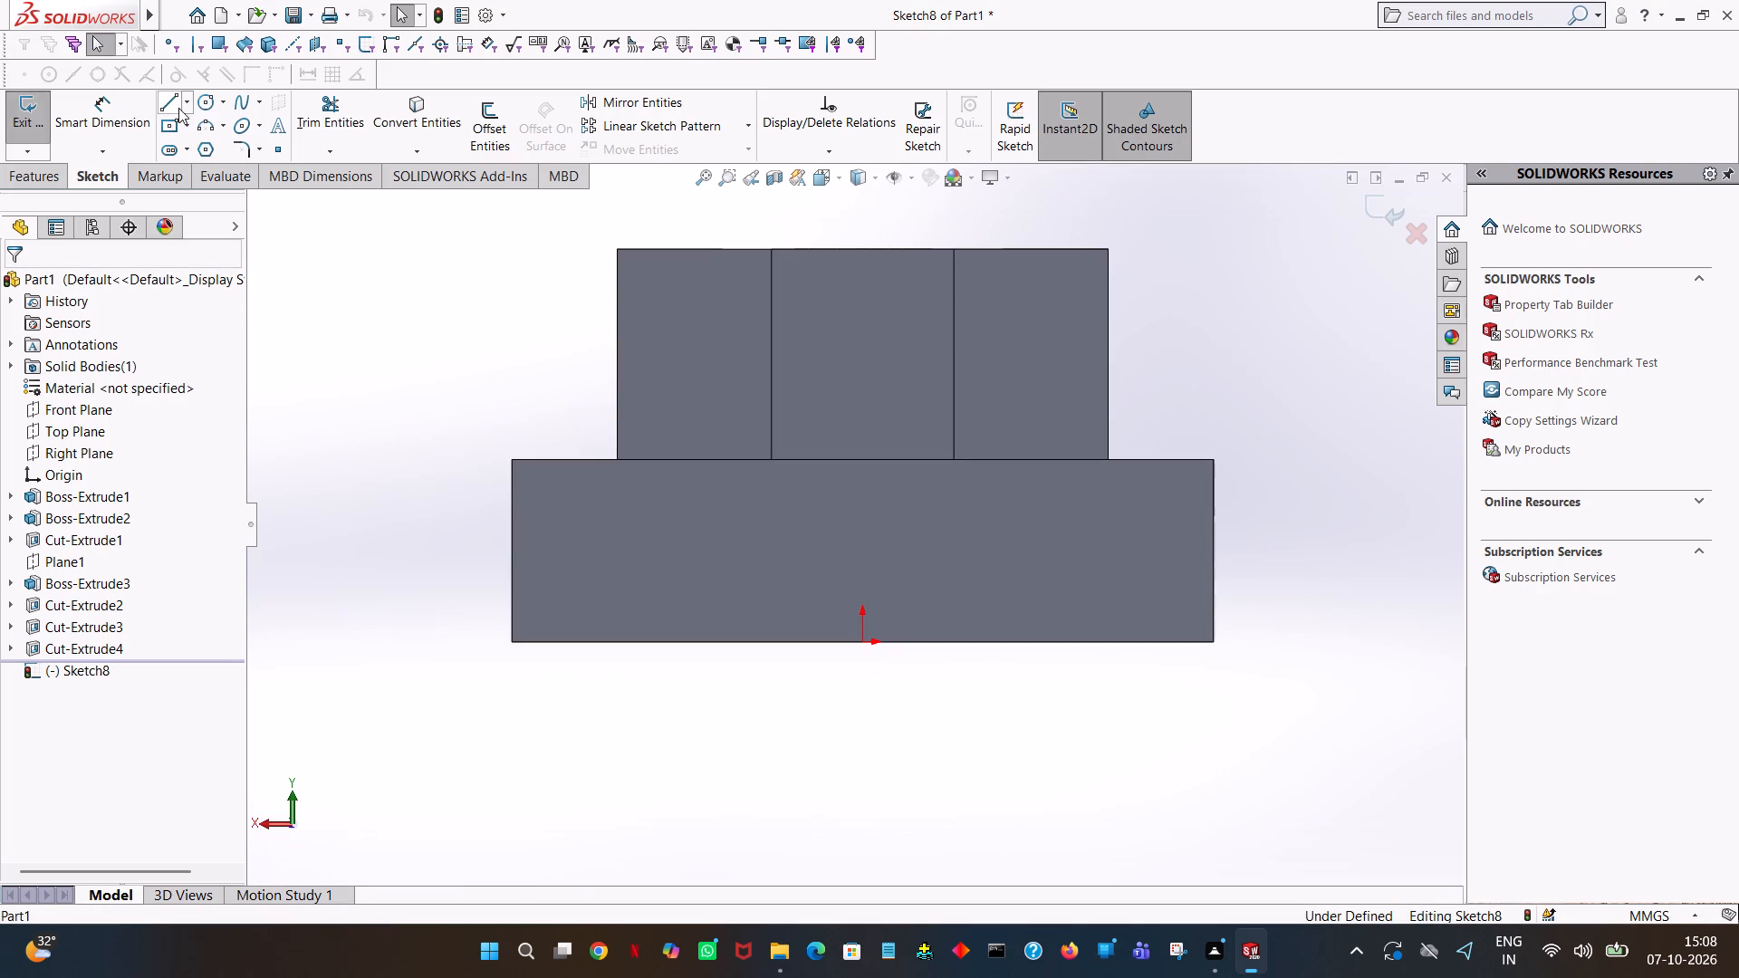
left_click(199, 106)
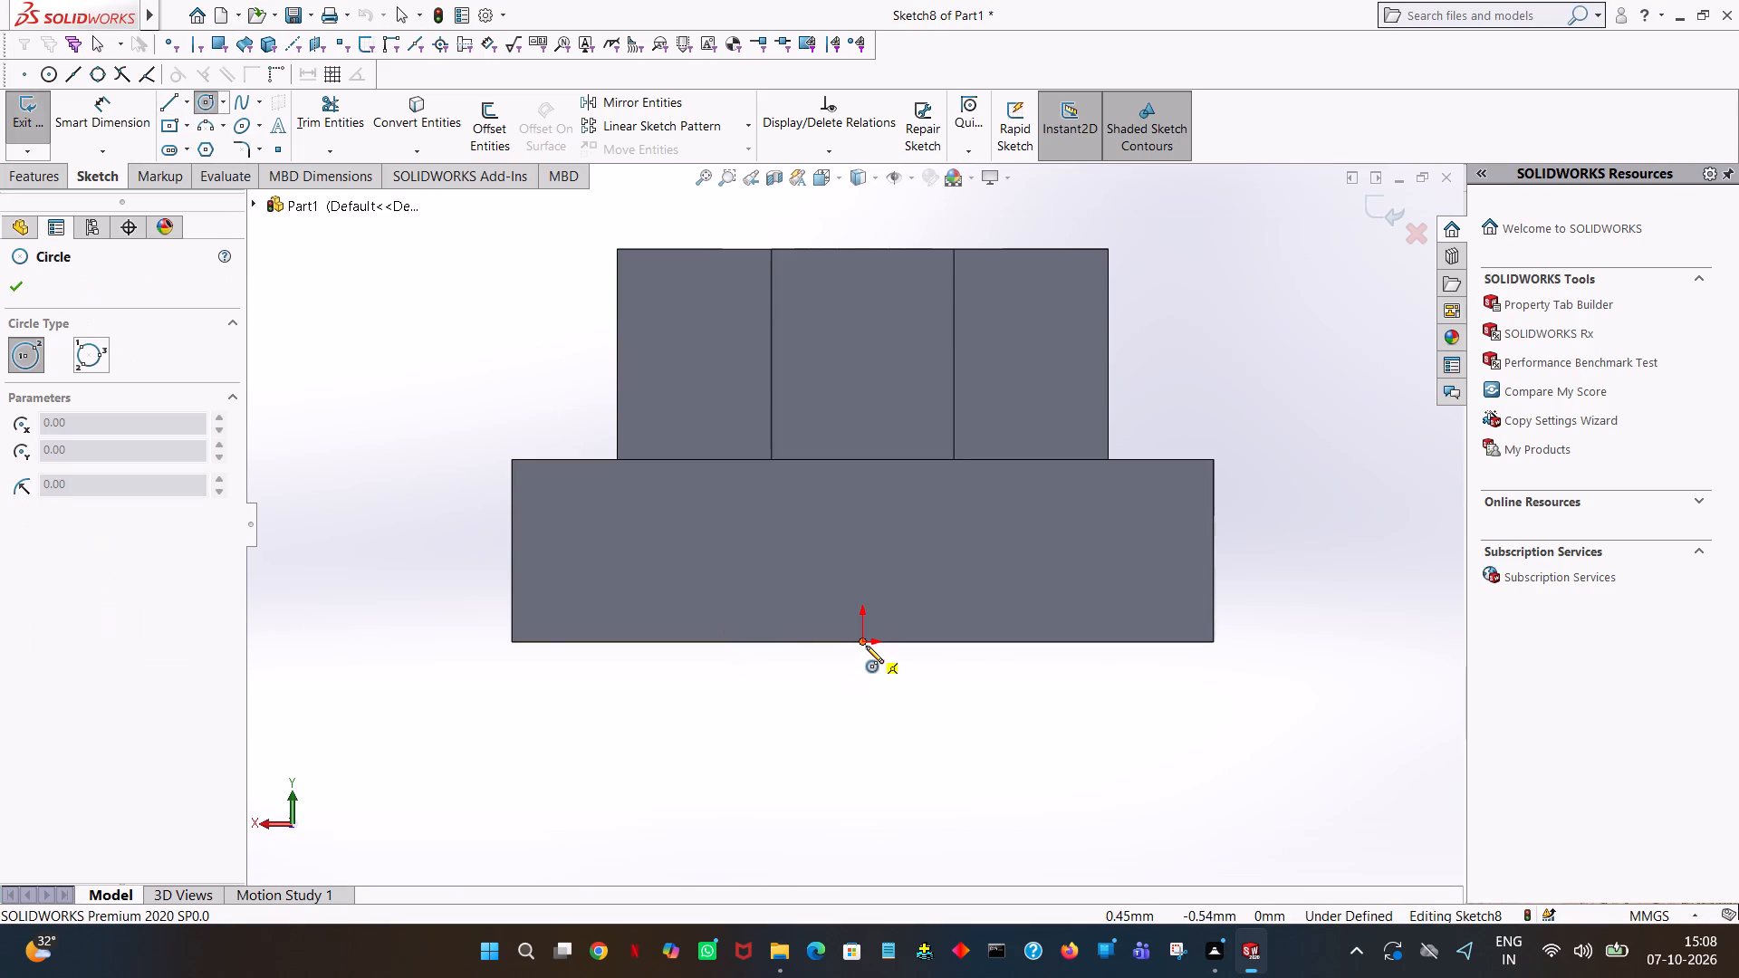
left_click(866, 645)
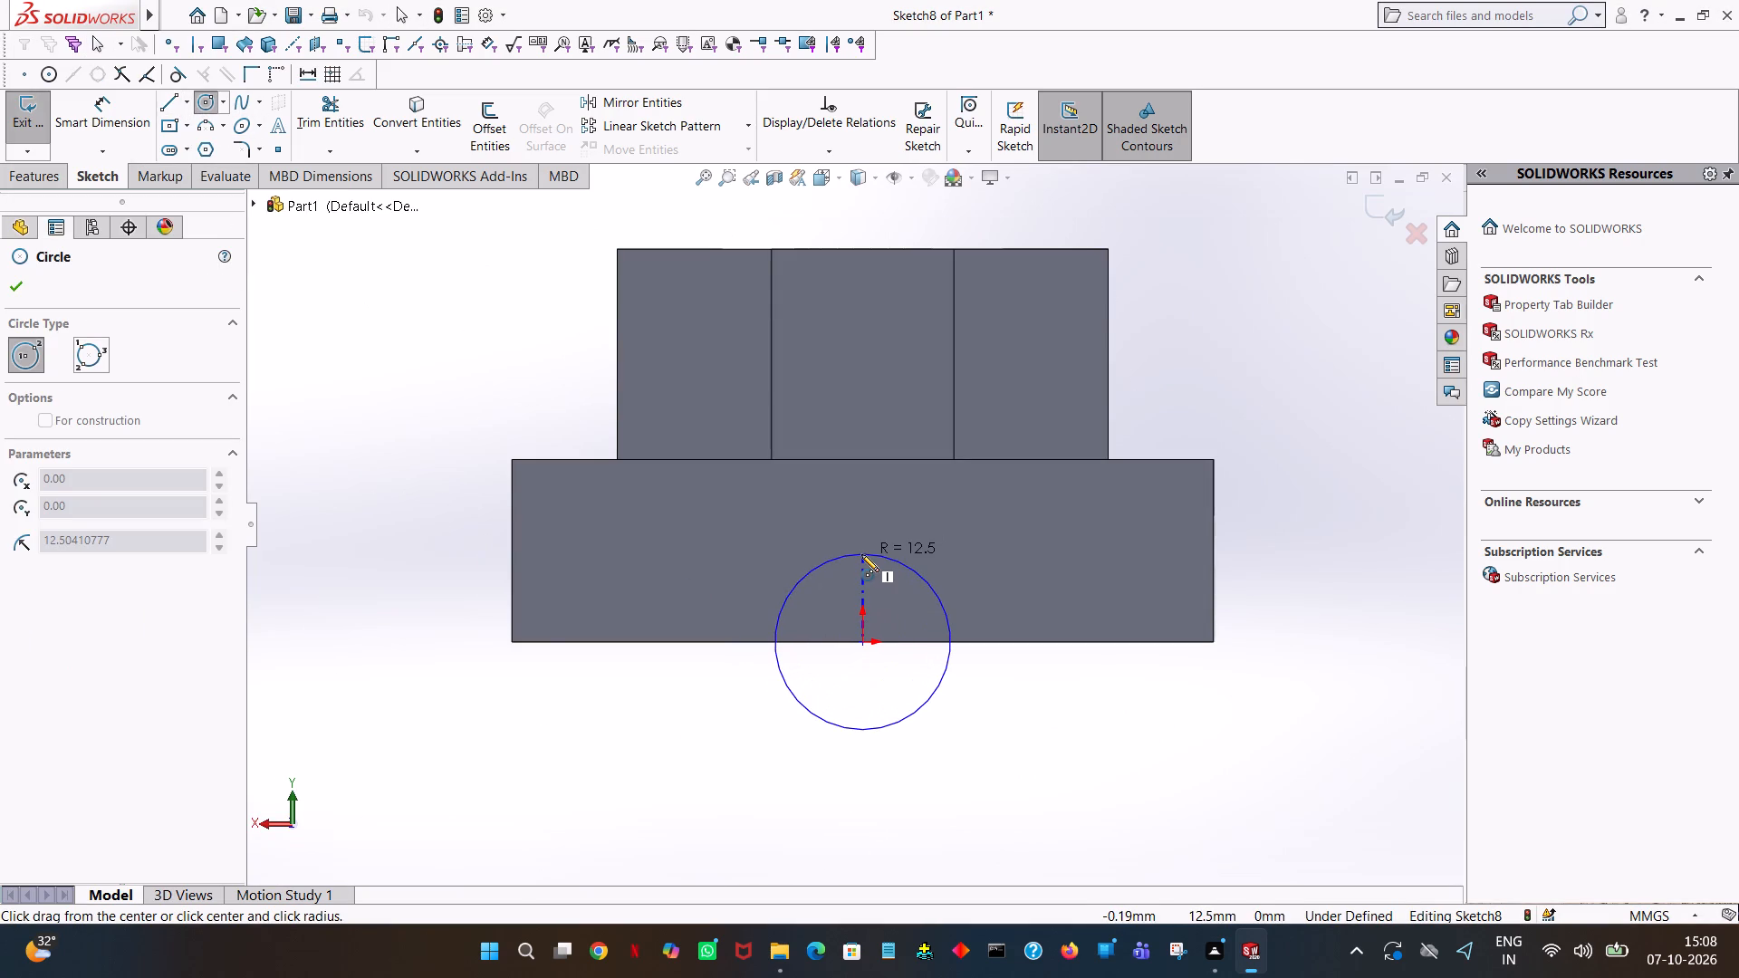
left_click(861, 554)
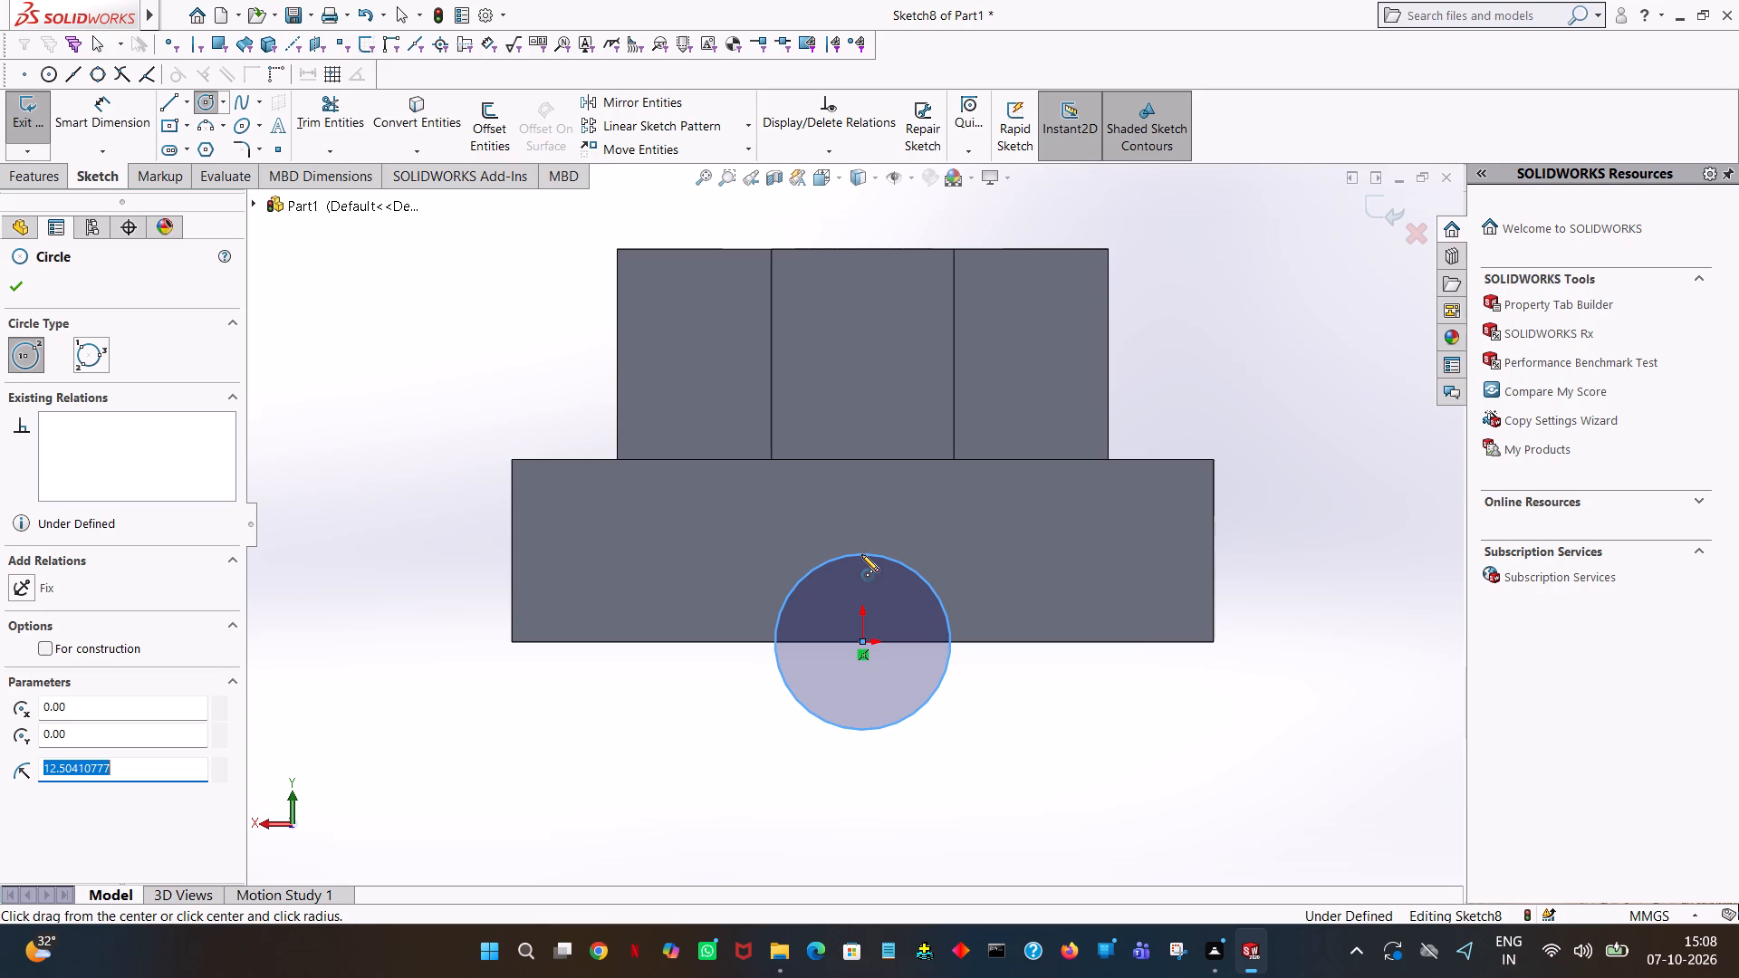
type("20")
key("Return")
right_click(861, 554)
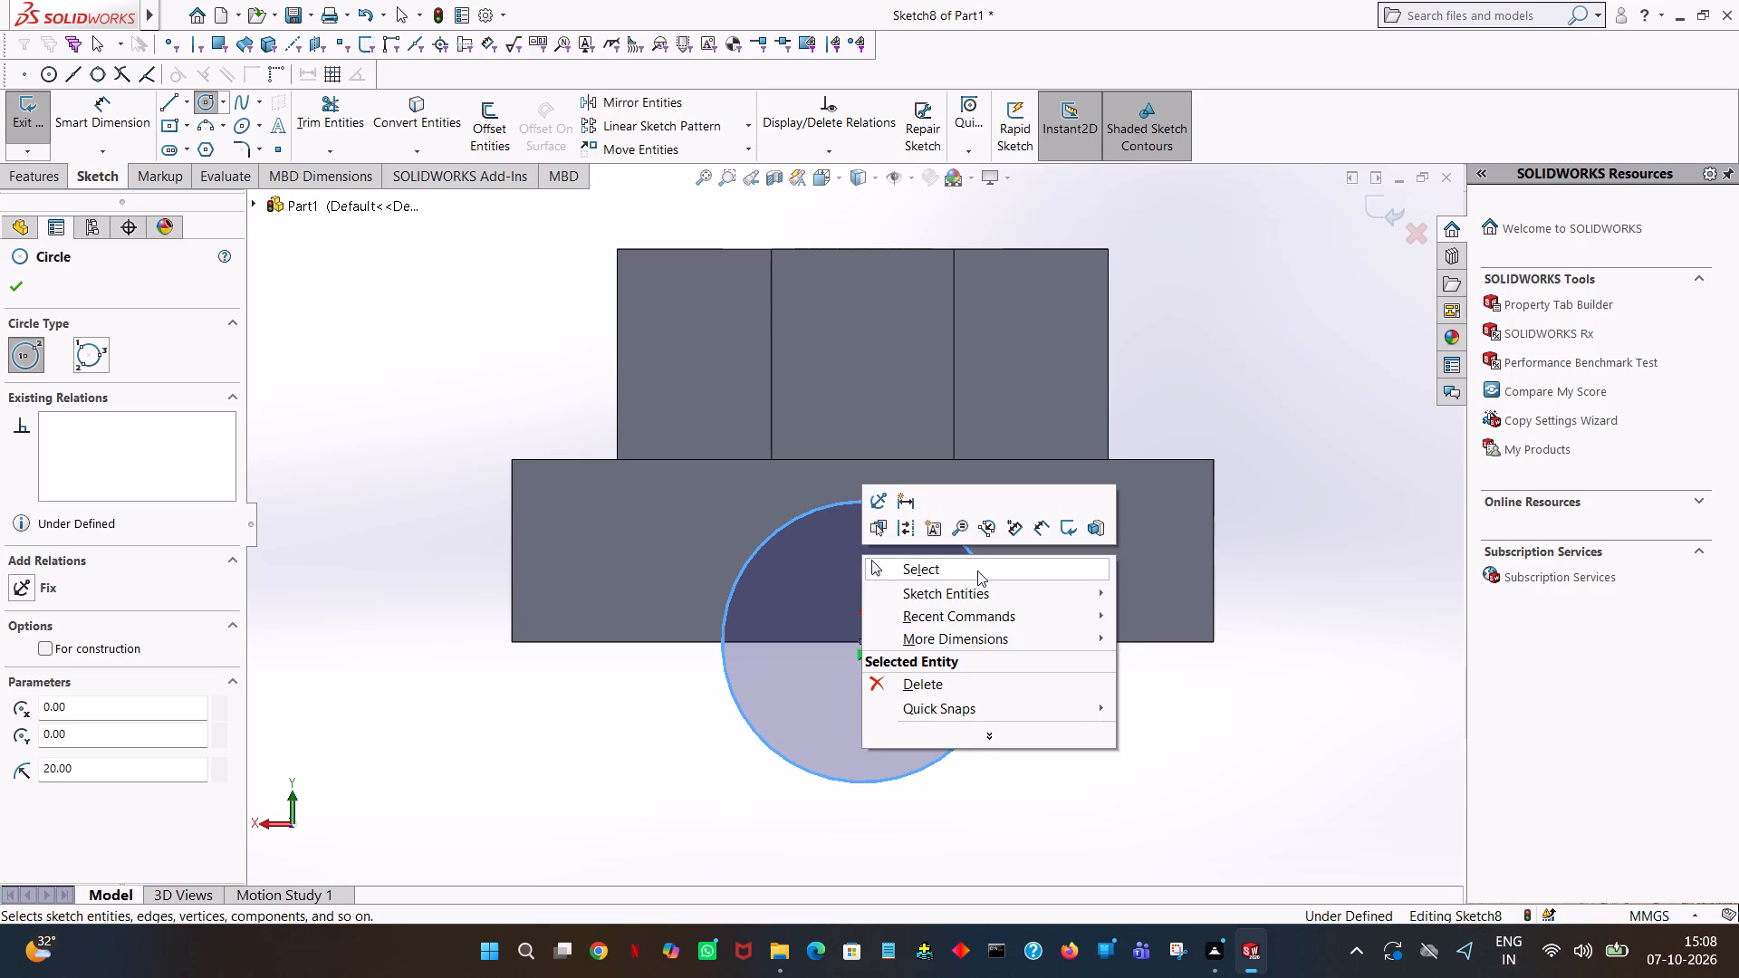
left_click(977, 570)
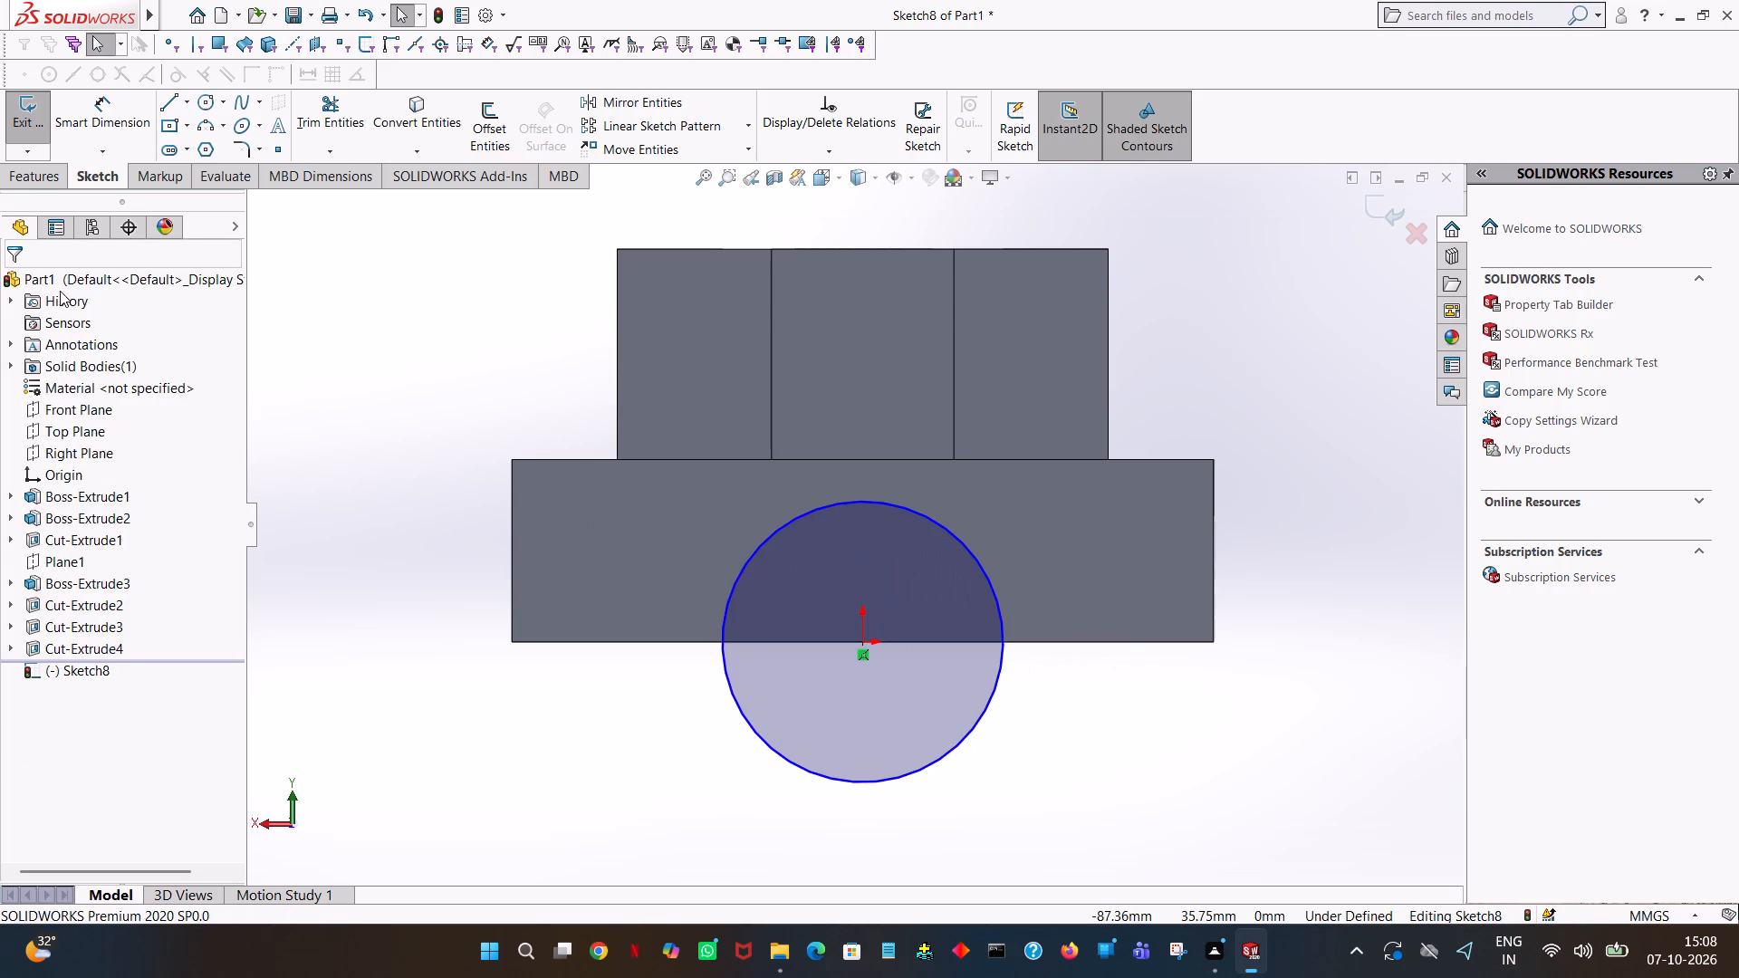
Cut the 20 mm radius circle crosswise through the base as a blind extruded cut 121 mm deep.
left_click(18, 192)
left_click(21, 184)
left_click(303, 133)
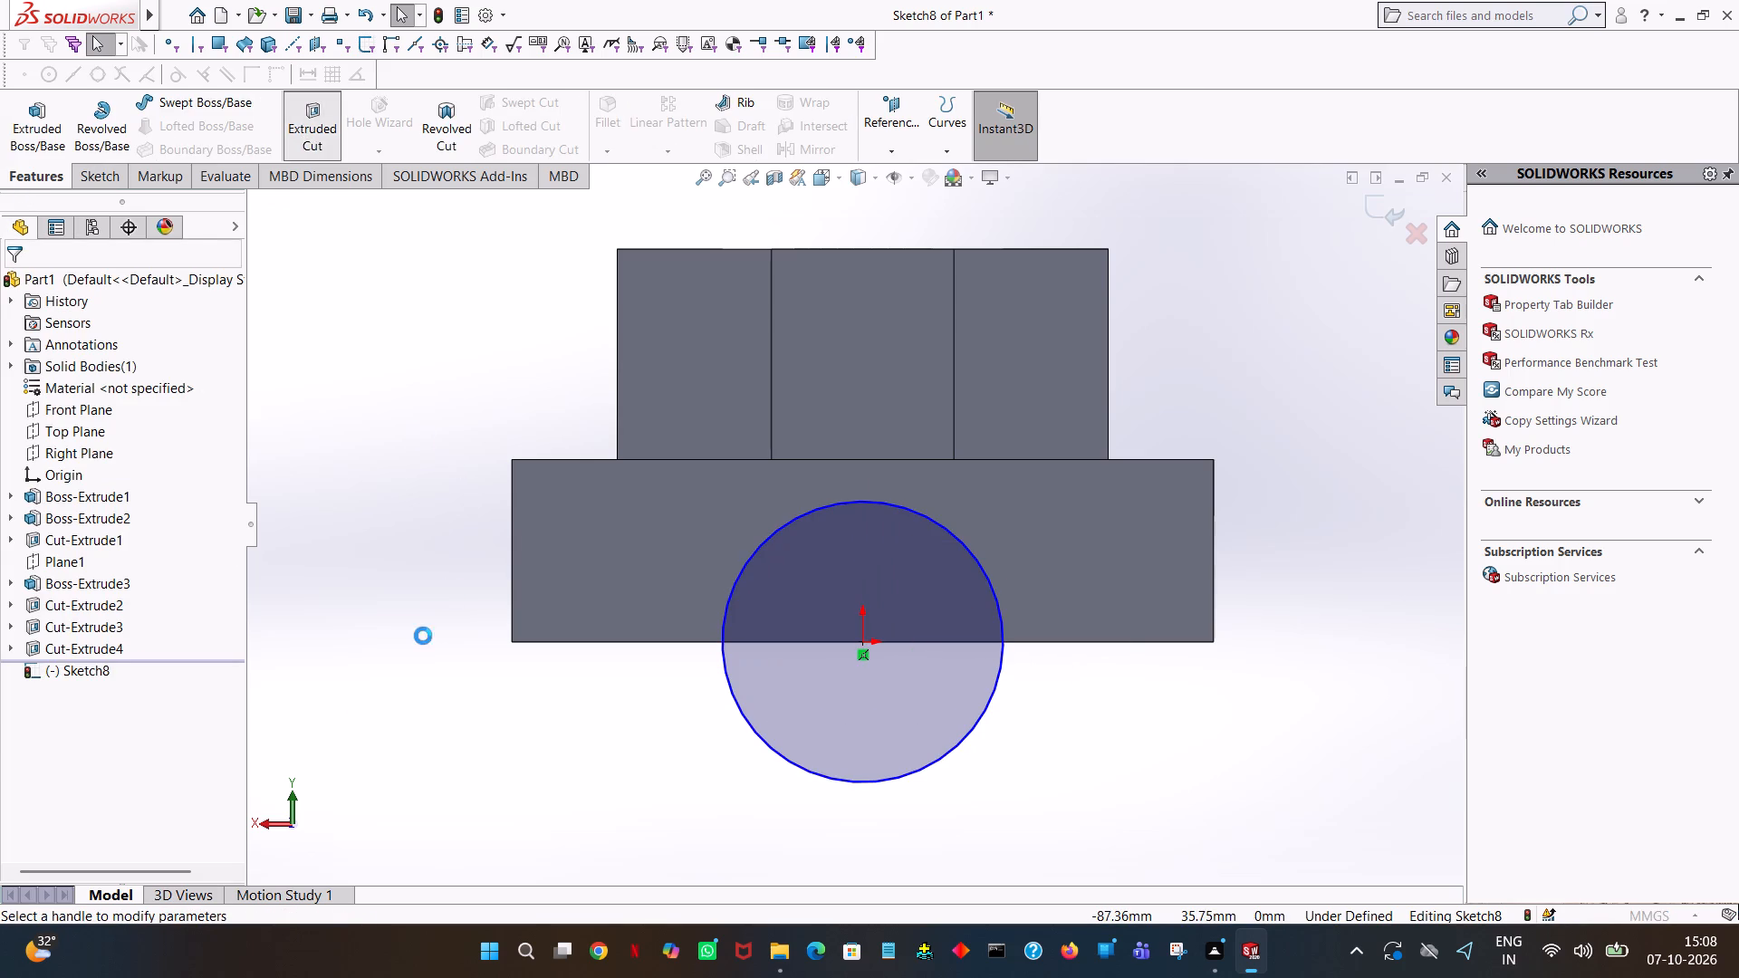
middle_click_drag(360, 705, 558, 678)
left_click(12, 282)
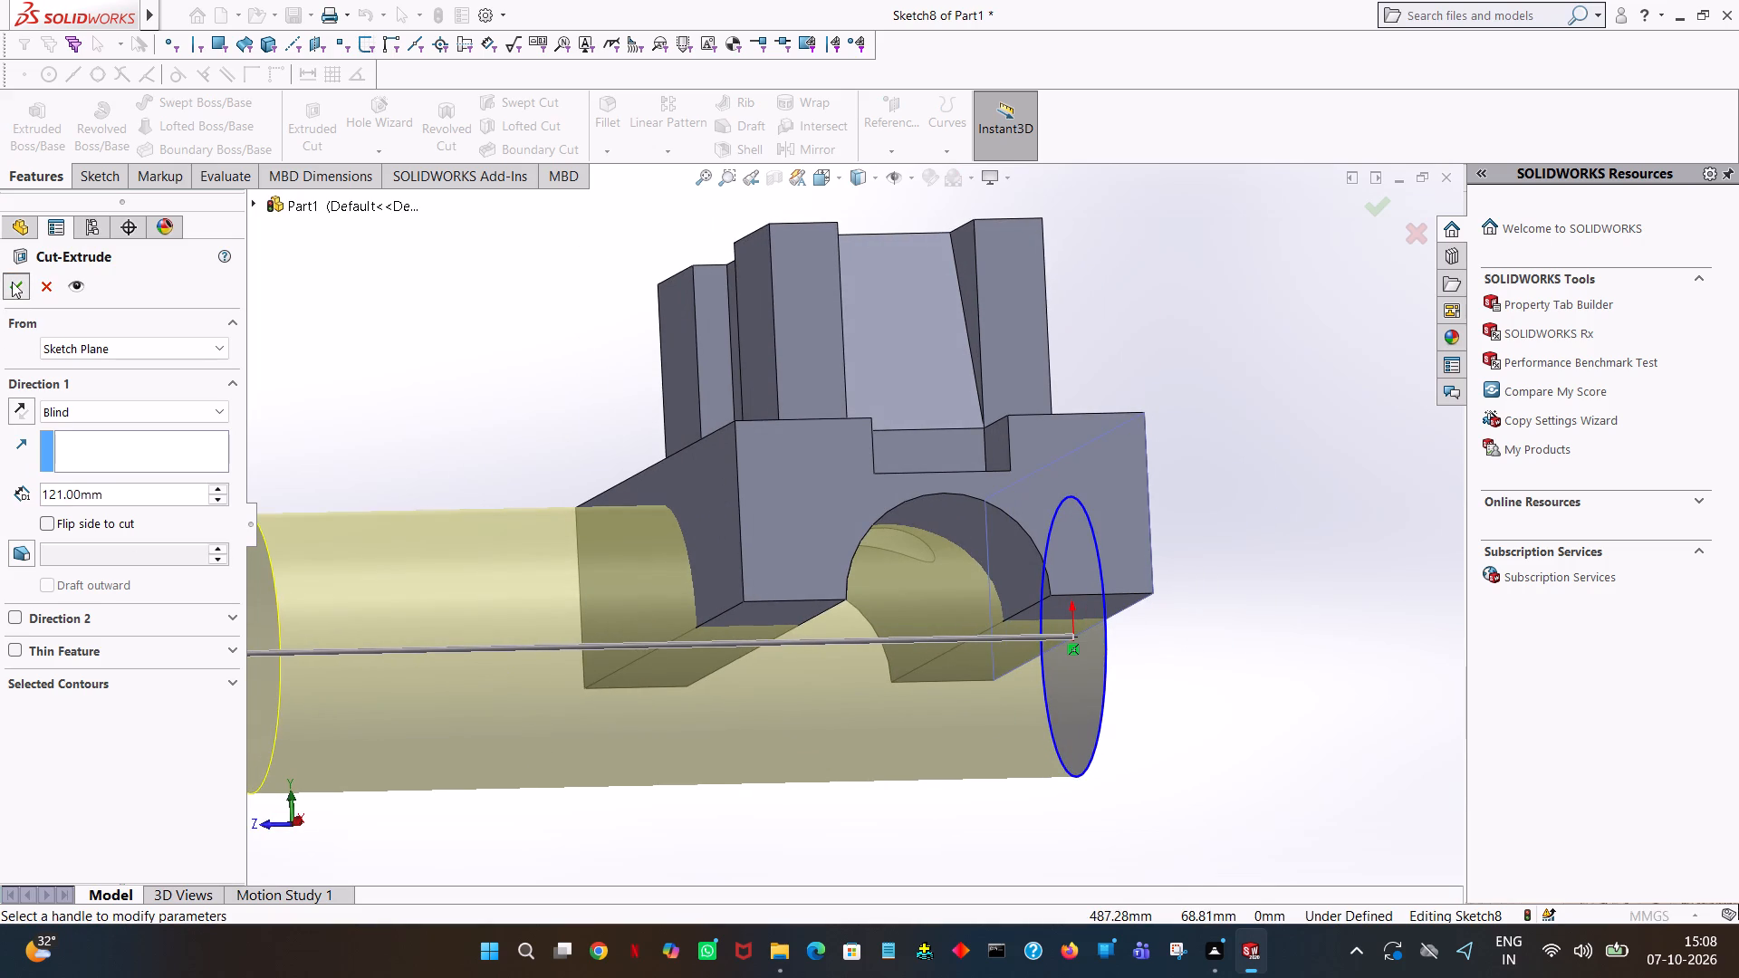
left_click(1300, 566)
Examine the block from below, above and in isometric view, checking the crossing arch cuts, the central hole, notches and slots.
middle_click_drag(1274, 579, 897, 665)
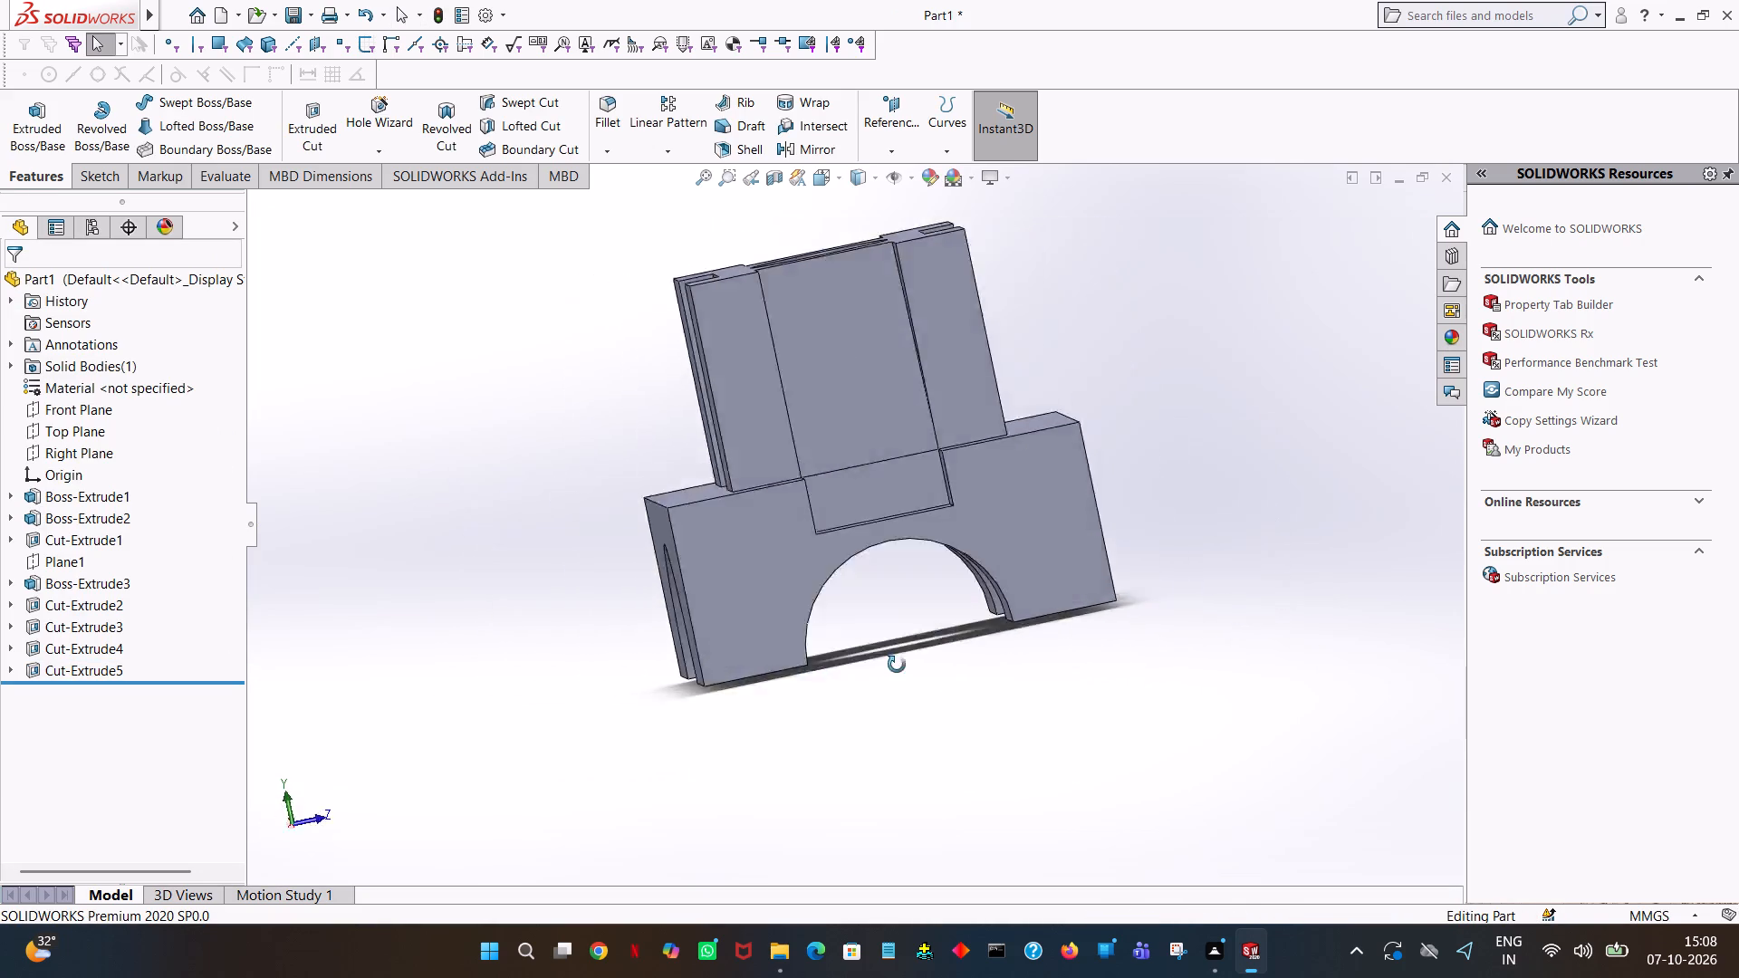
middle_click_drag(897, 665, 959, 472)
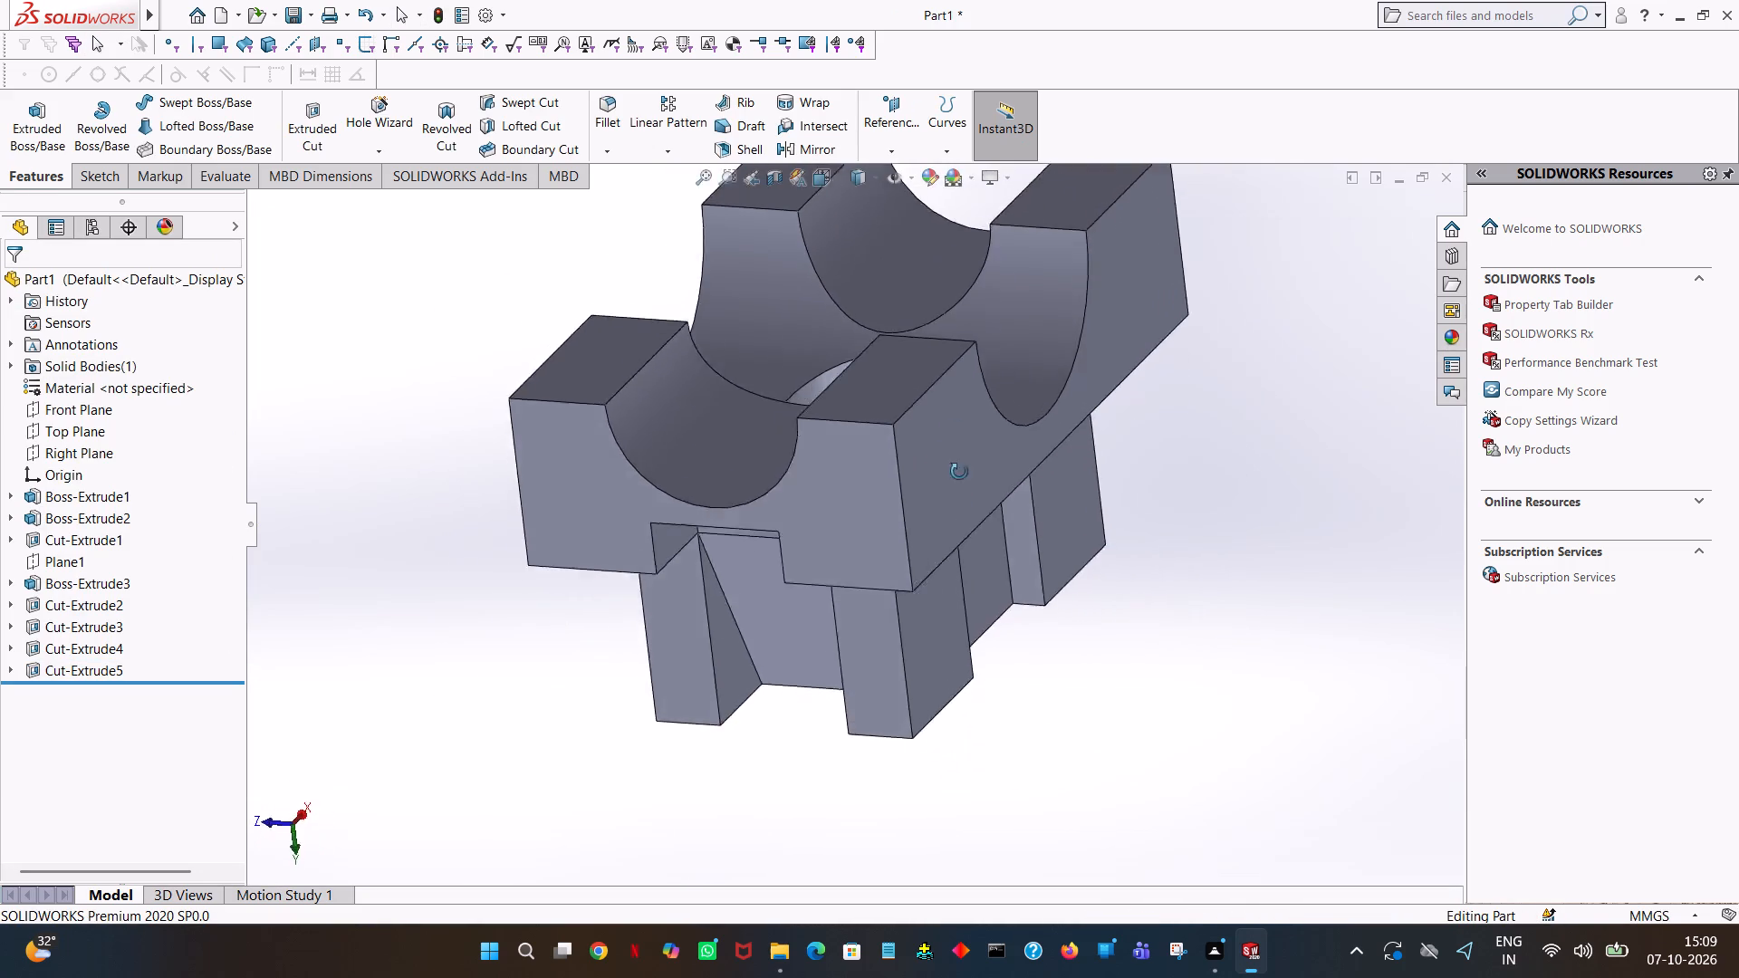
middle_click_drag(959, 472, 1048, 579)
middle_click_drag(1254, 561, 1239, 527)
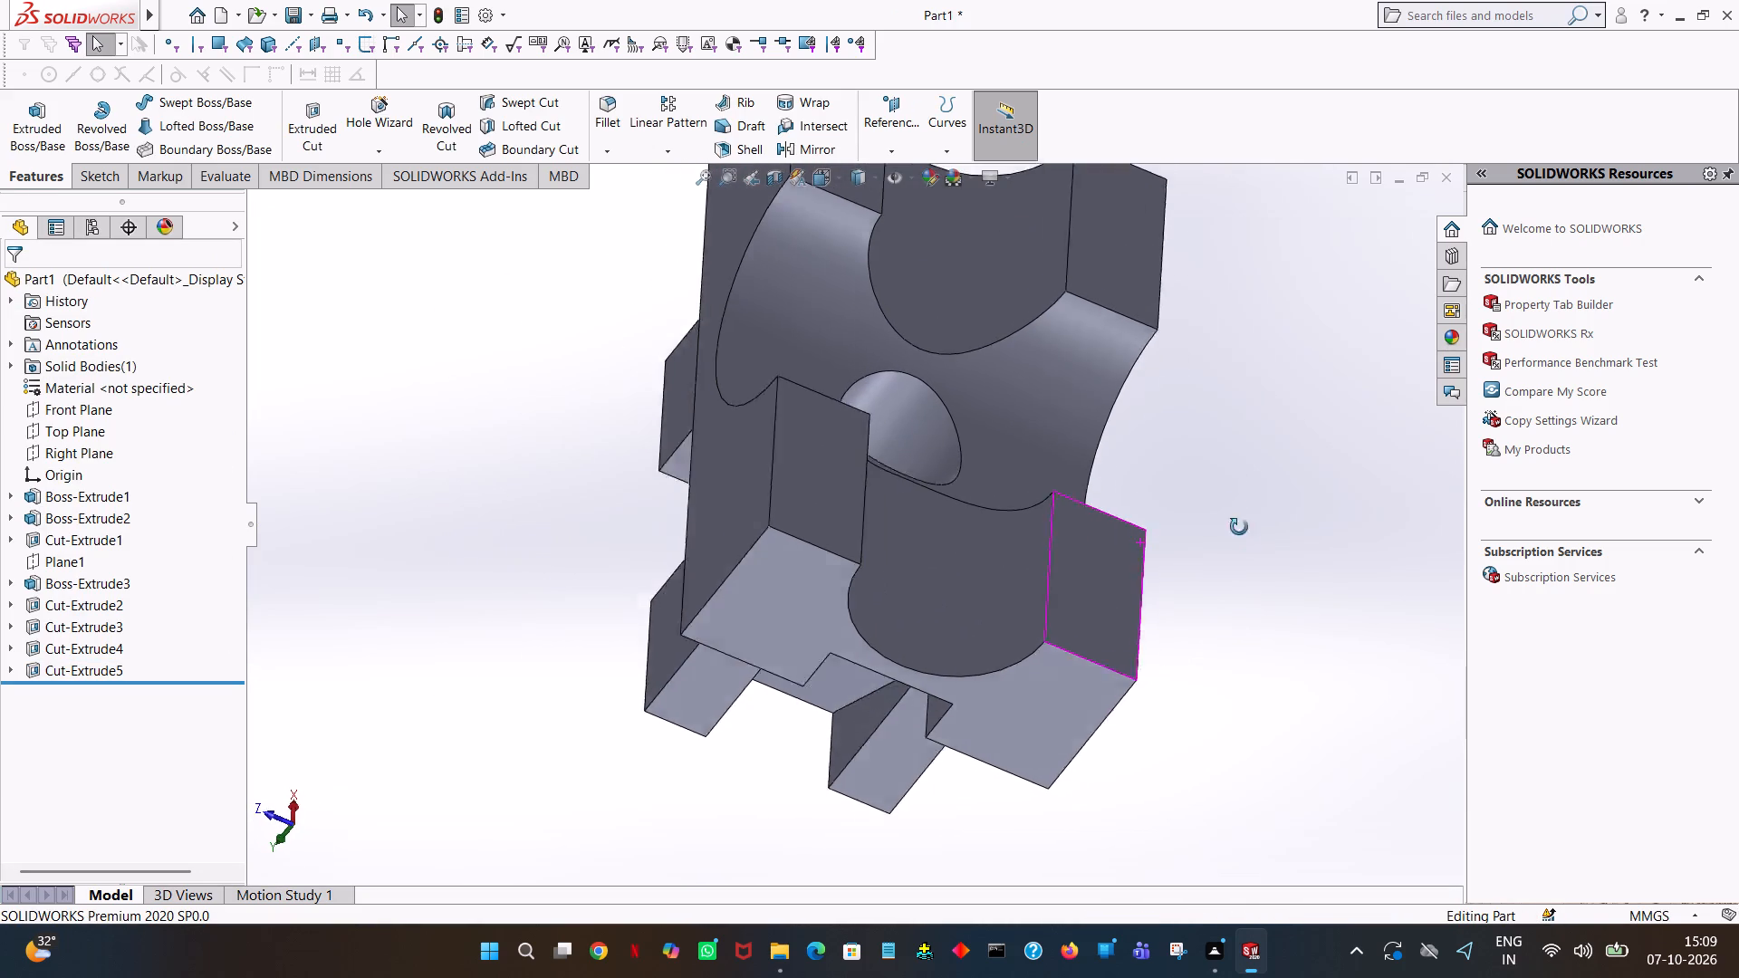
middle_click_drag(1239, 527, 1235, 504)
middle_click_drag(1061, 470, 601, 232)
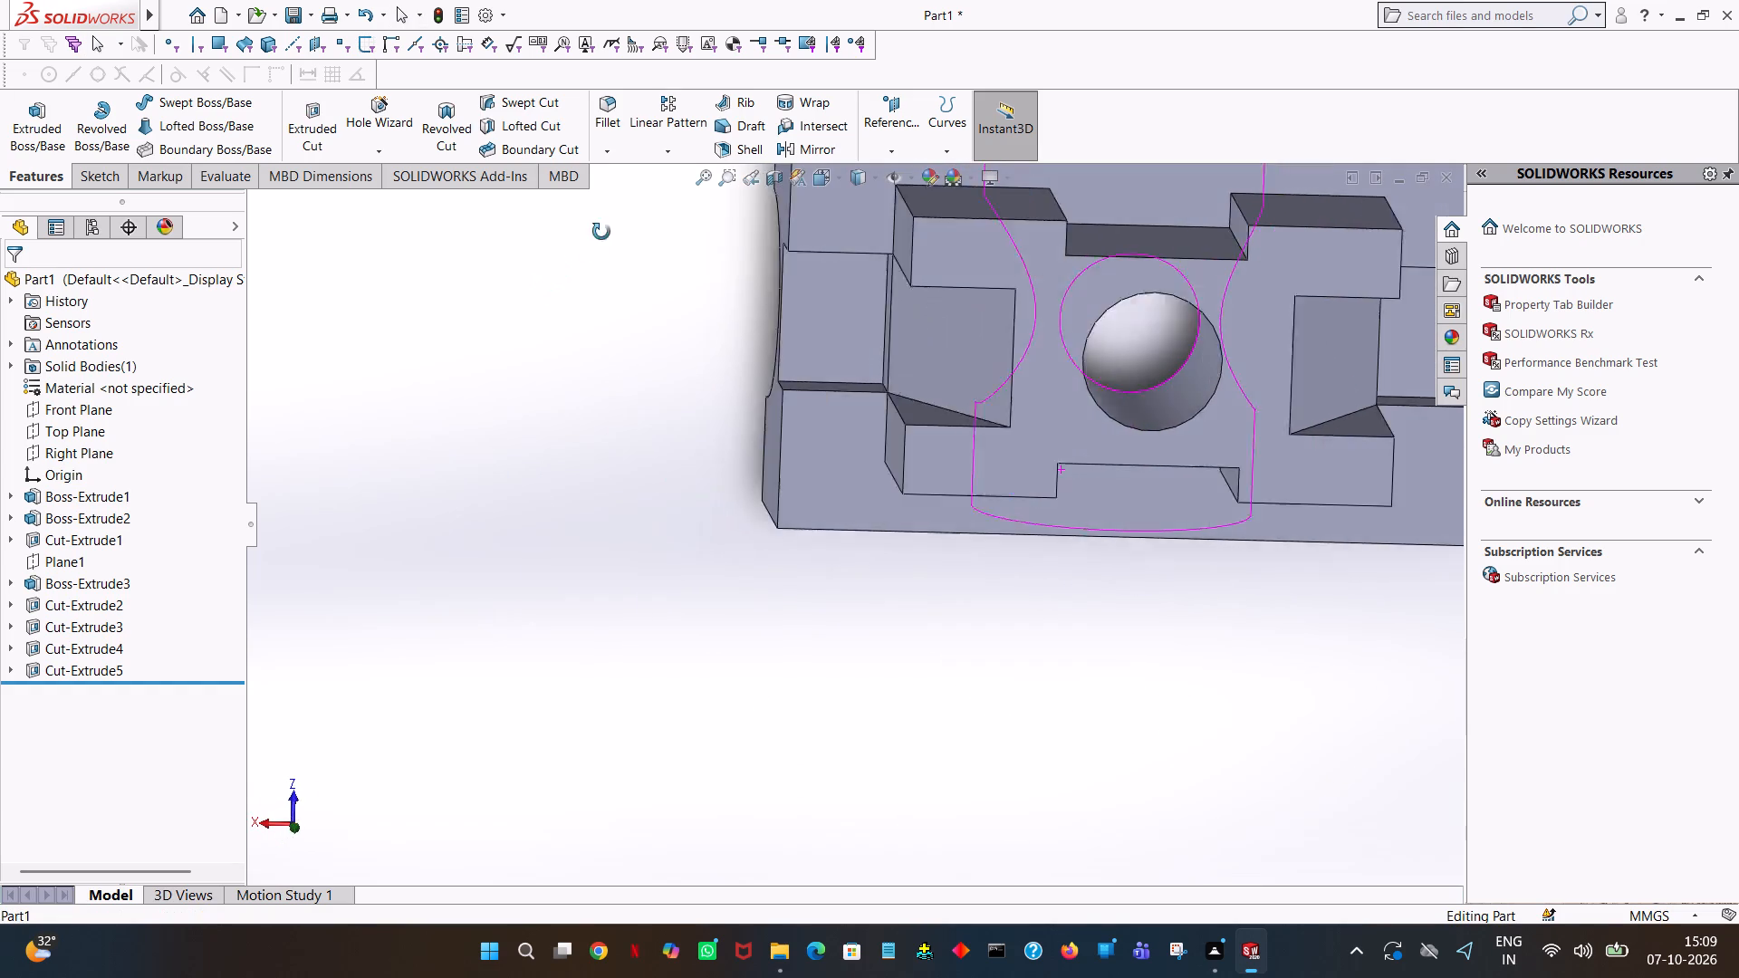
middle_click_drag(601, 232, 613, 222)
key("ctrl+7")
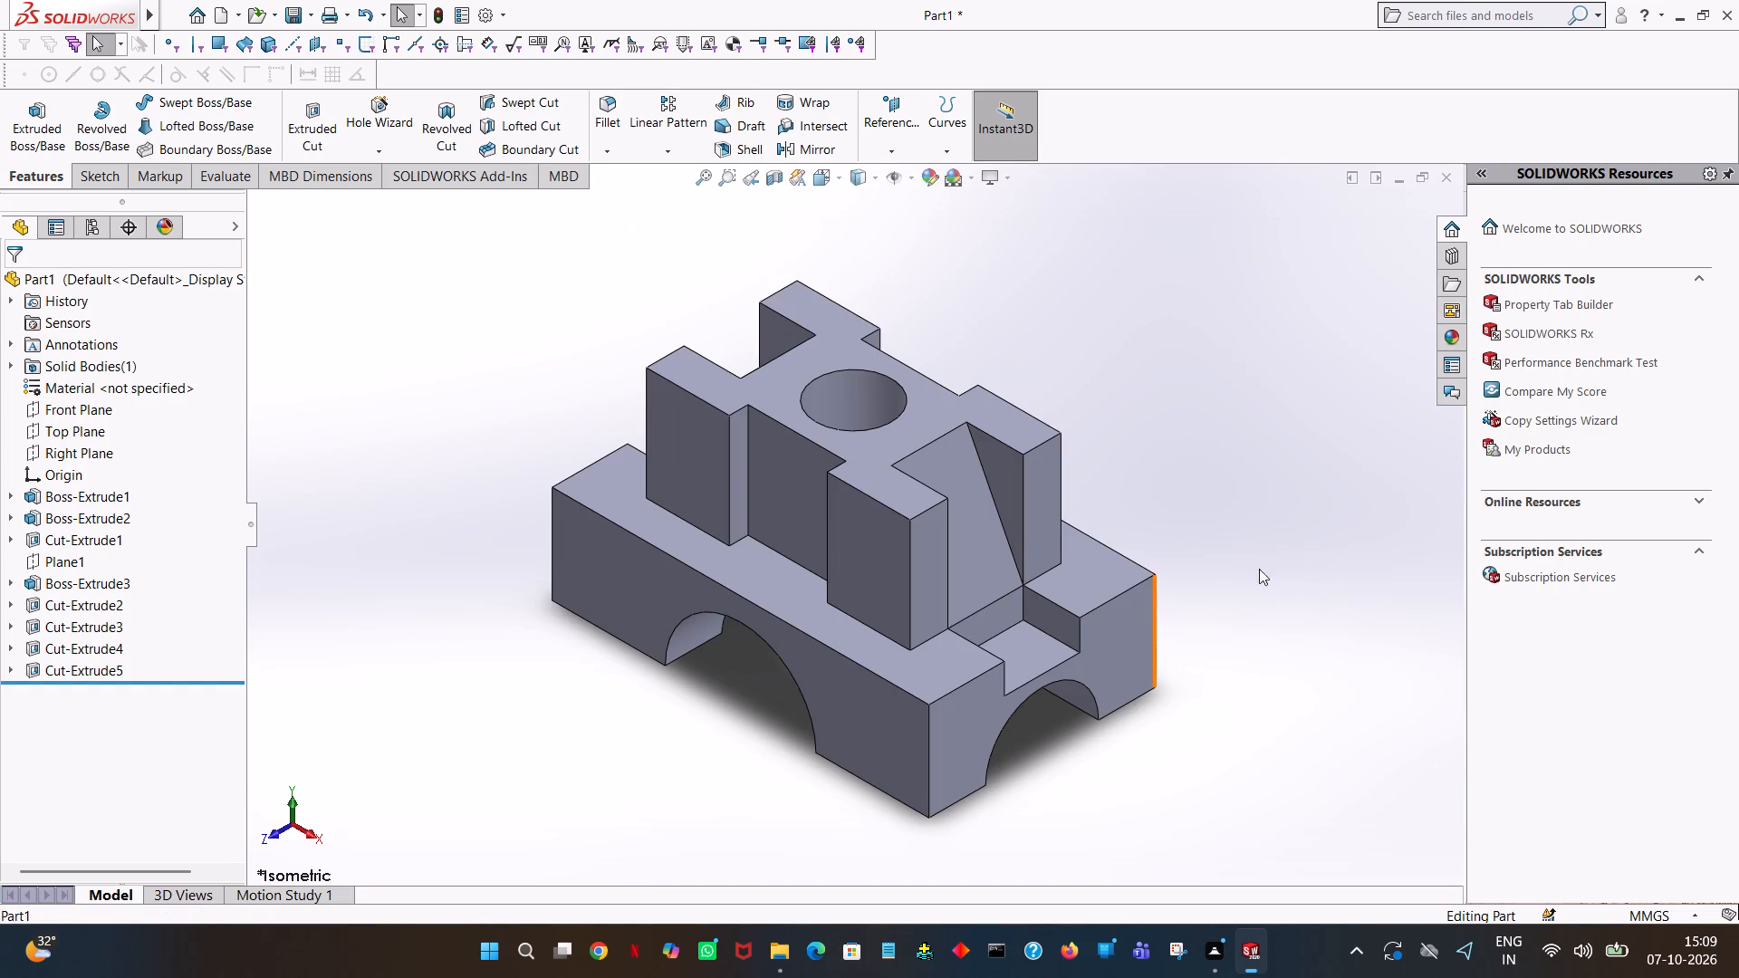
middle_click_drag(1182, 532, 1329, 644)
middle_click(1327, 644)
middle_click_drag(1323, 646, 1188, 593)
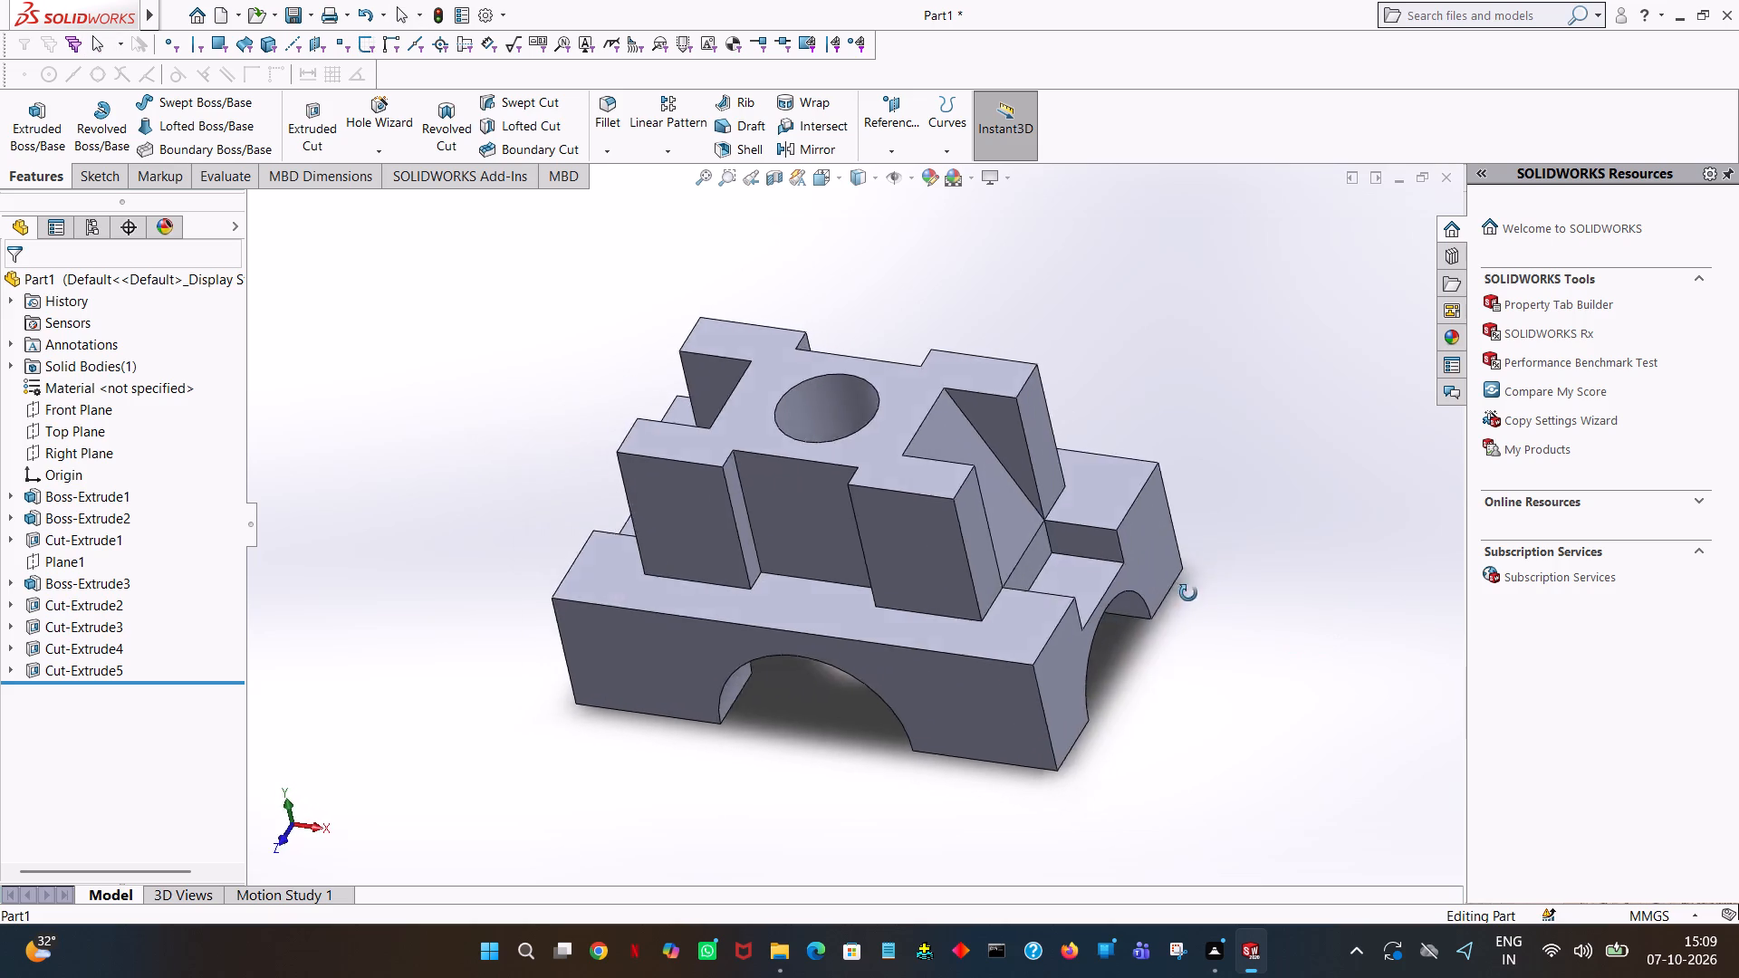
Apply a magenta face colour to both long side faces of the base, on either side of the block.
middle_click_drag(1188, 593, 1159, 528)
middle_click_drag(1071, 561, 1075, 556)
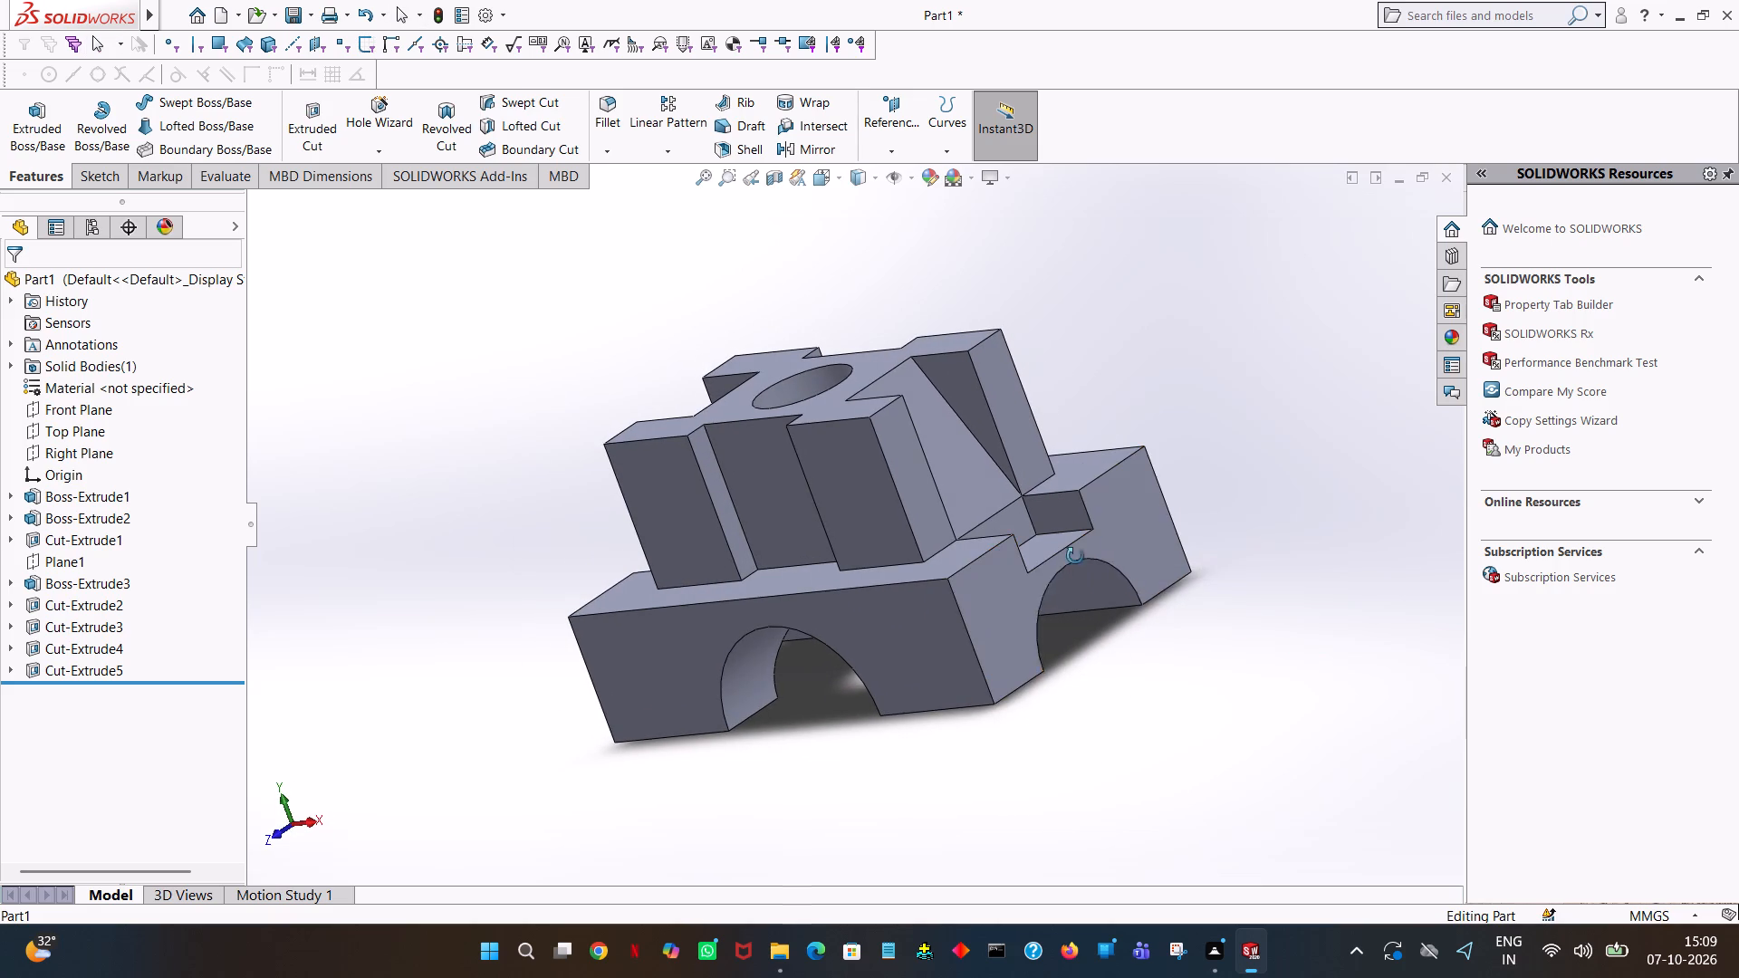
middle_click_drag(1075, 556, 1145, 475)
middle_click_drag(1138, 641, 1213, 649)
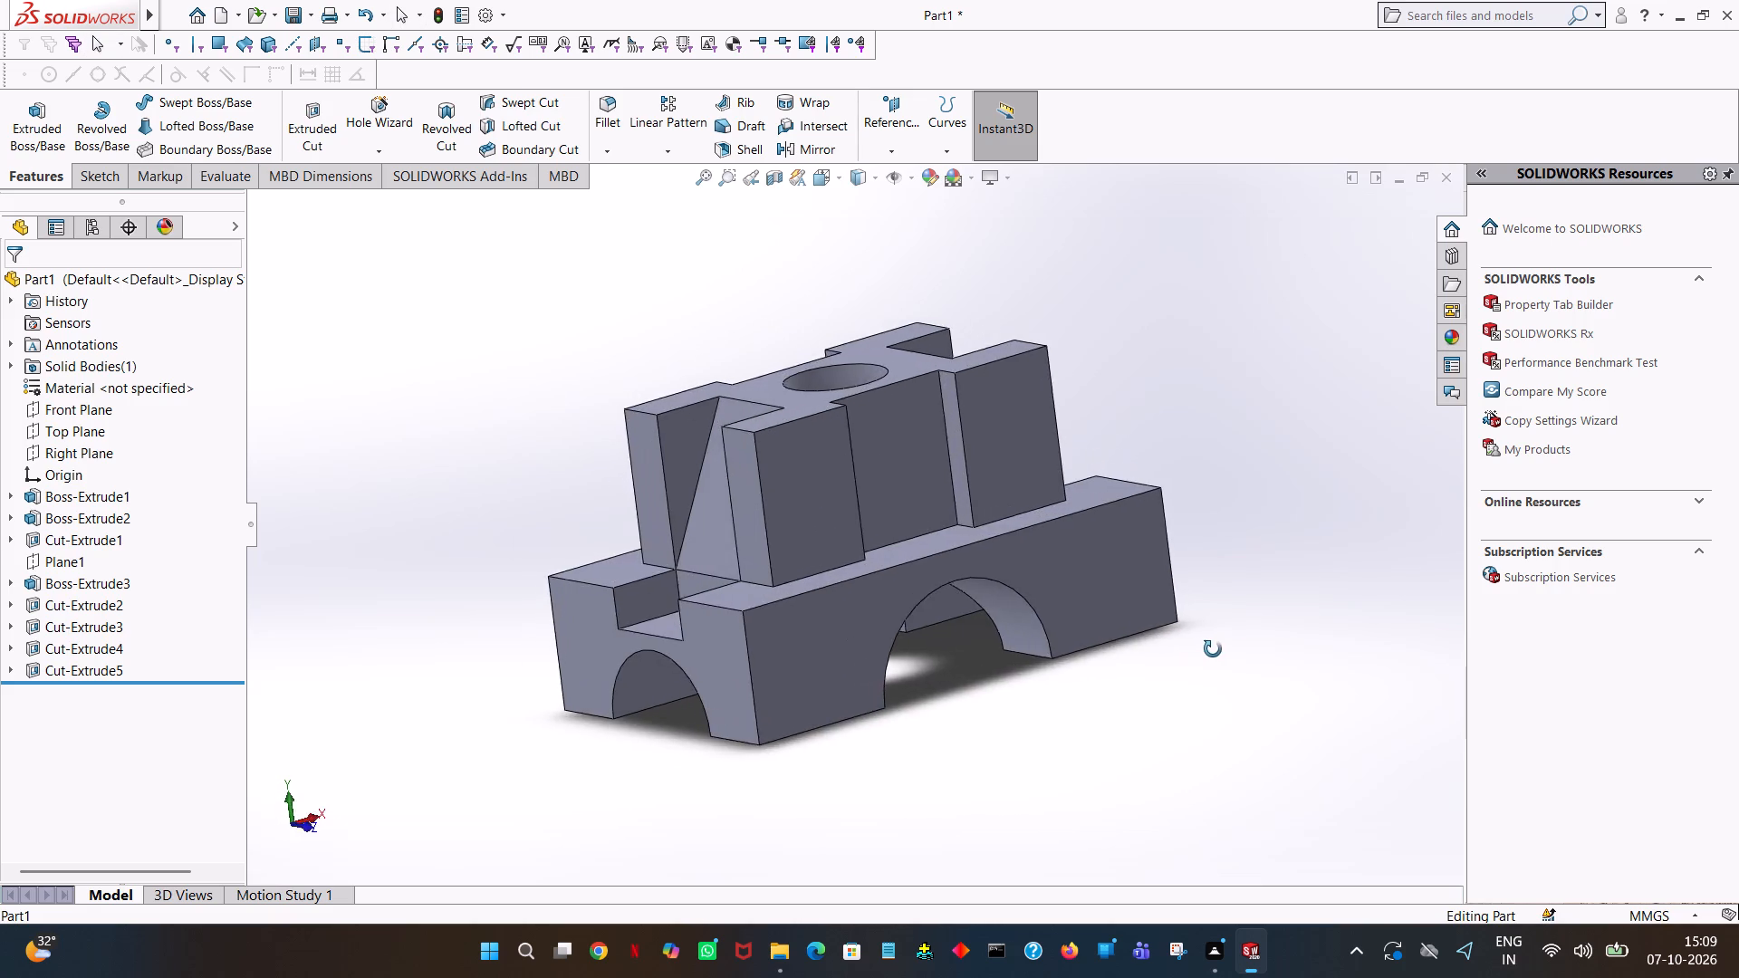
middle_click_drag(1213, 649, 1408, 847)
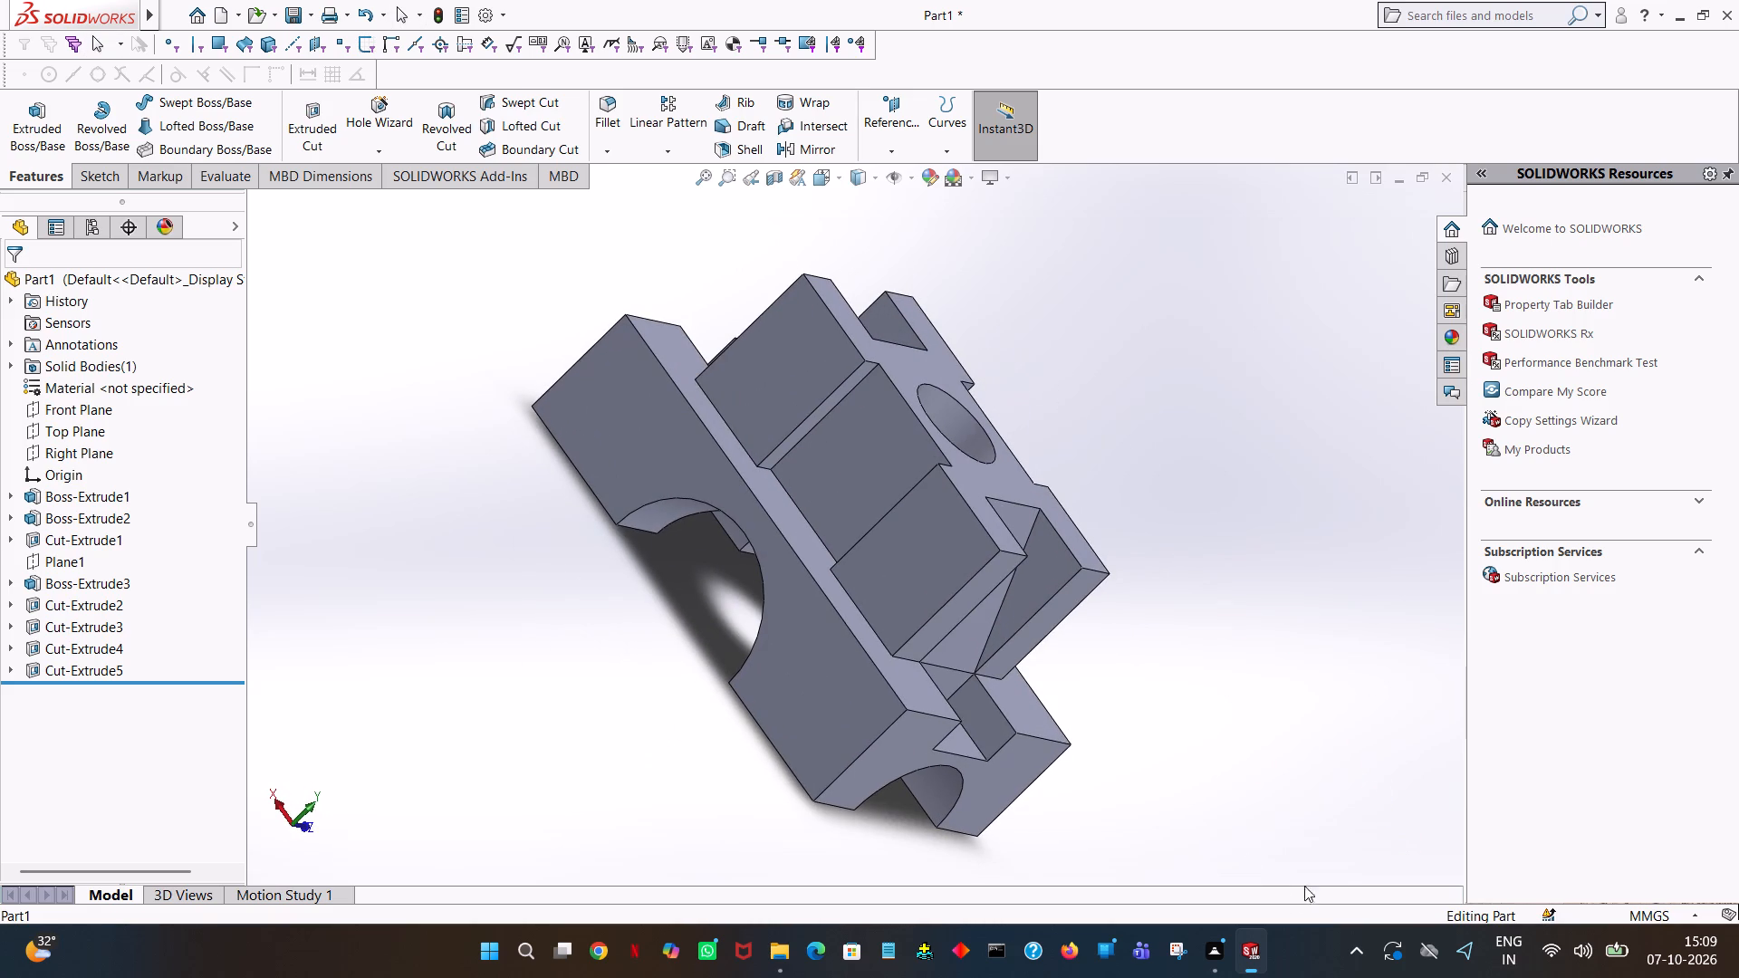
right_click(802, 657)
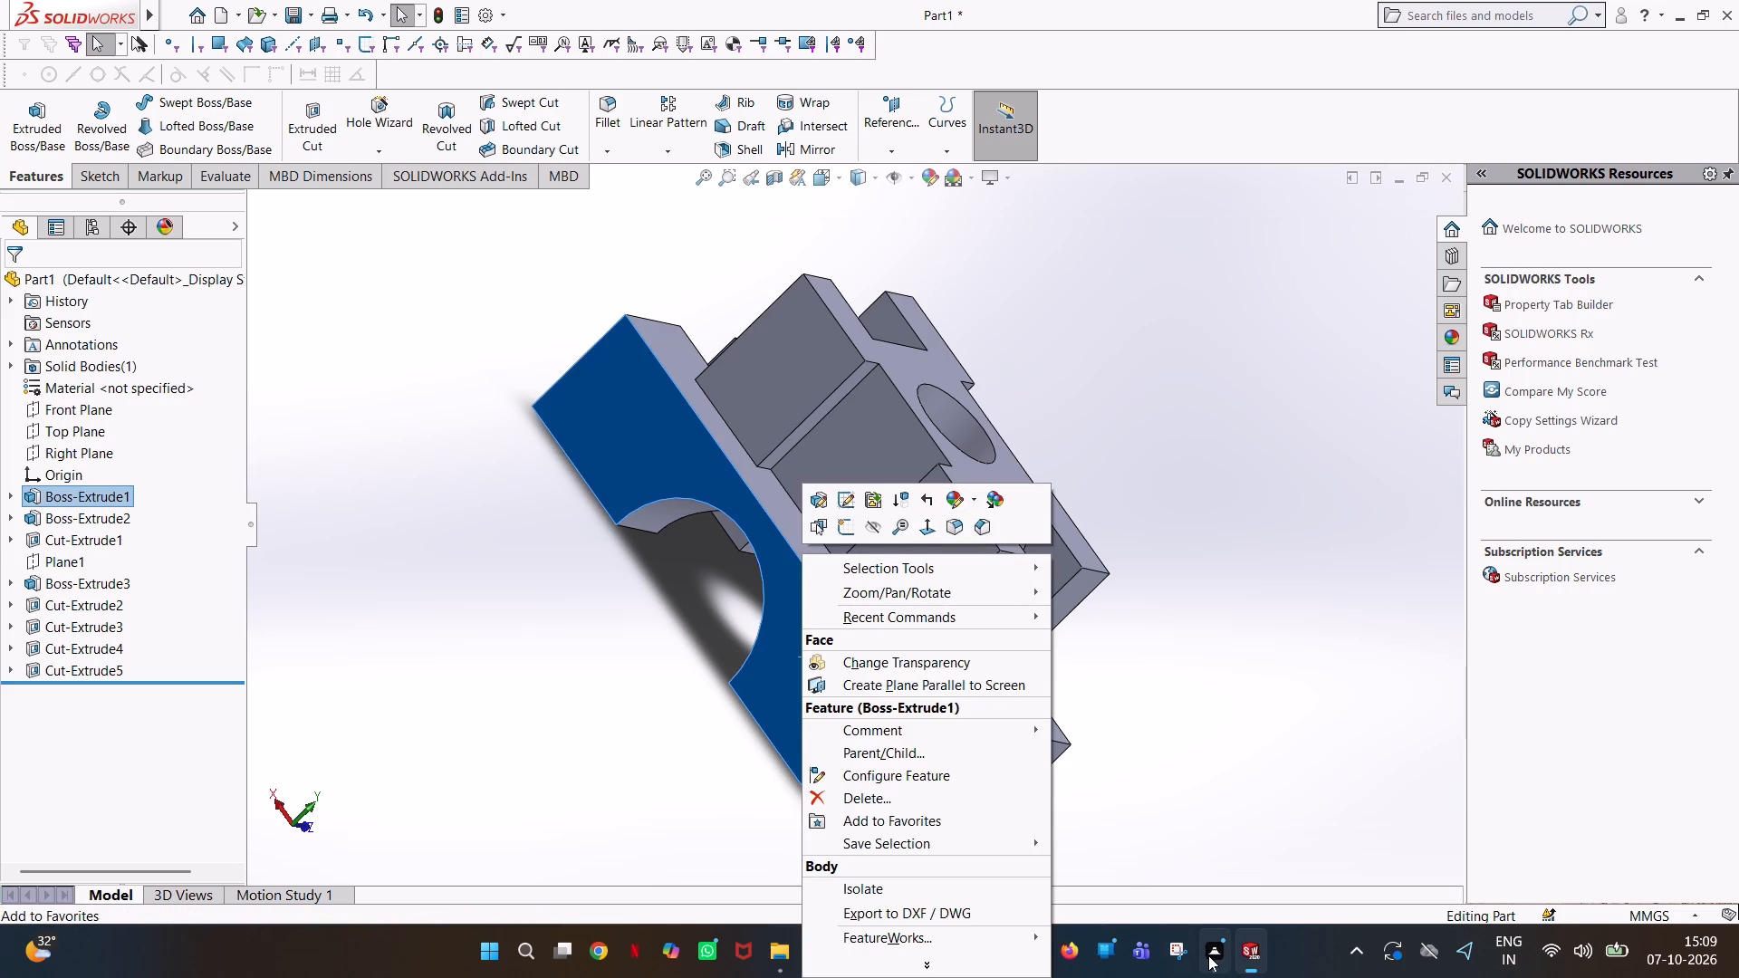
right_click(796, 642)
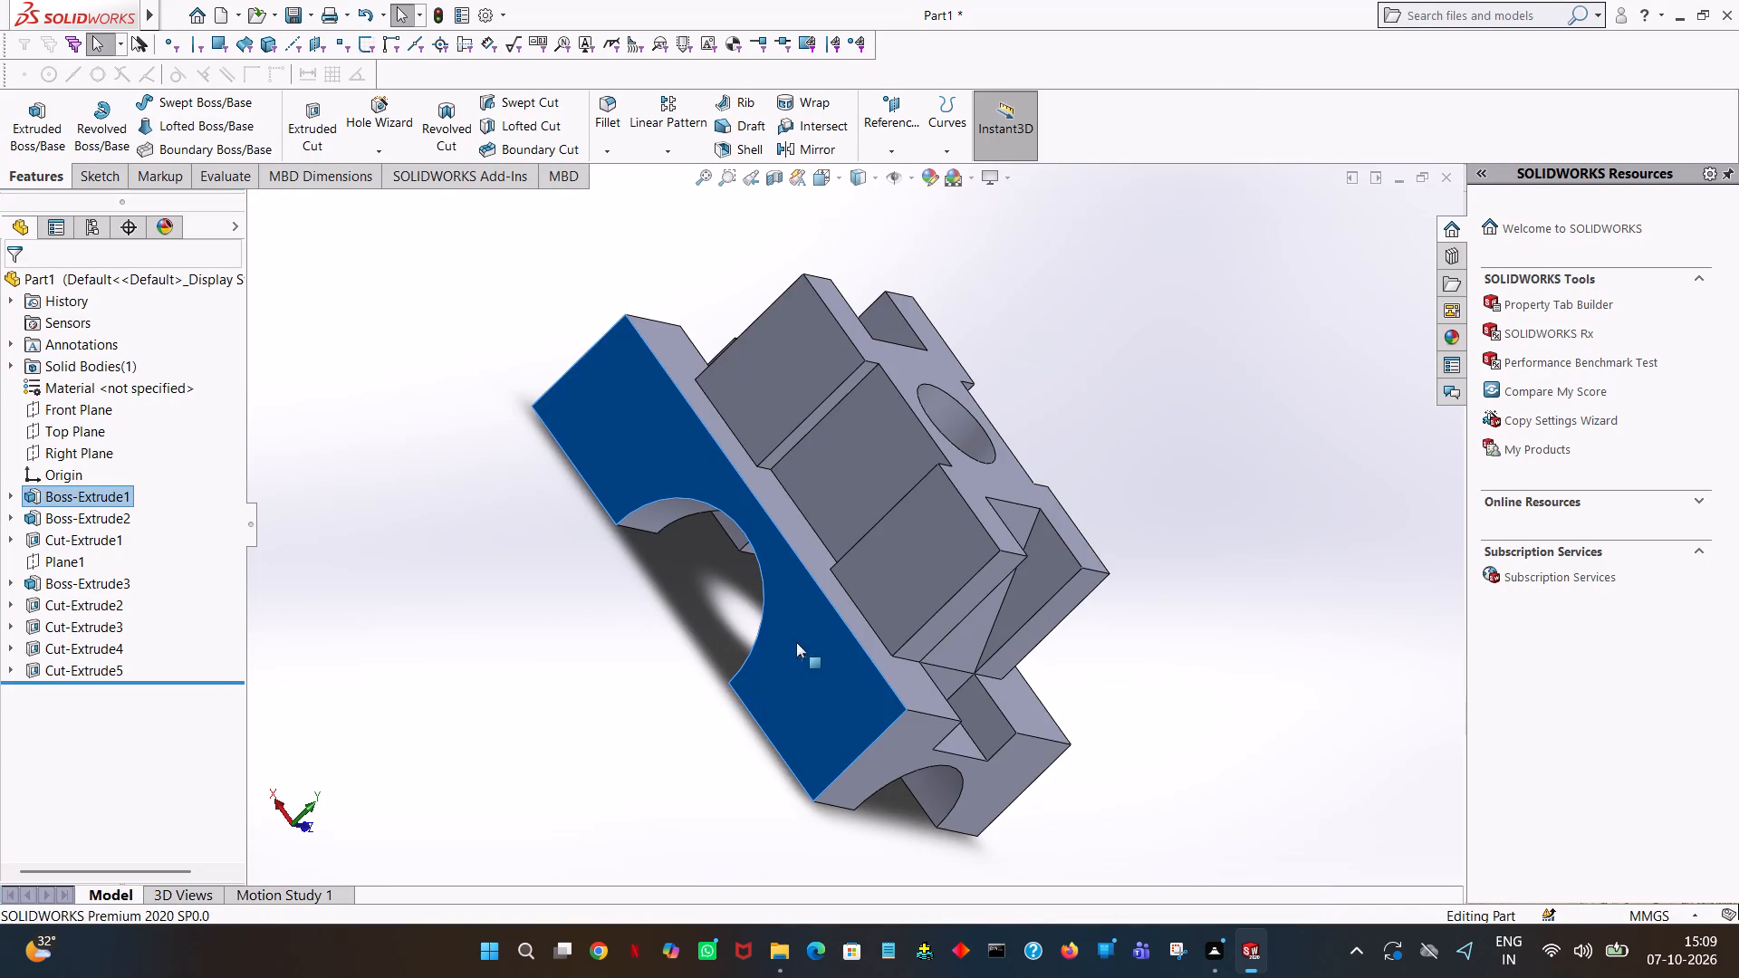
left_click(951, 499)
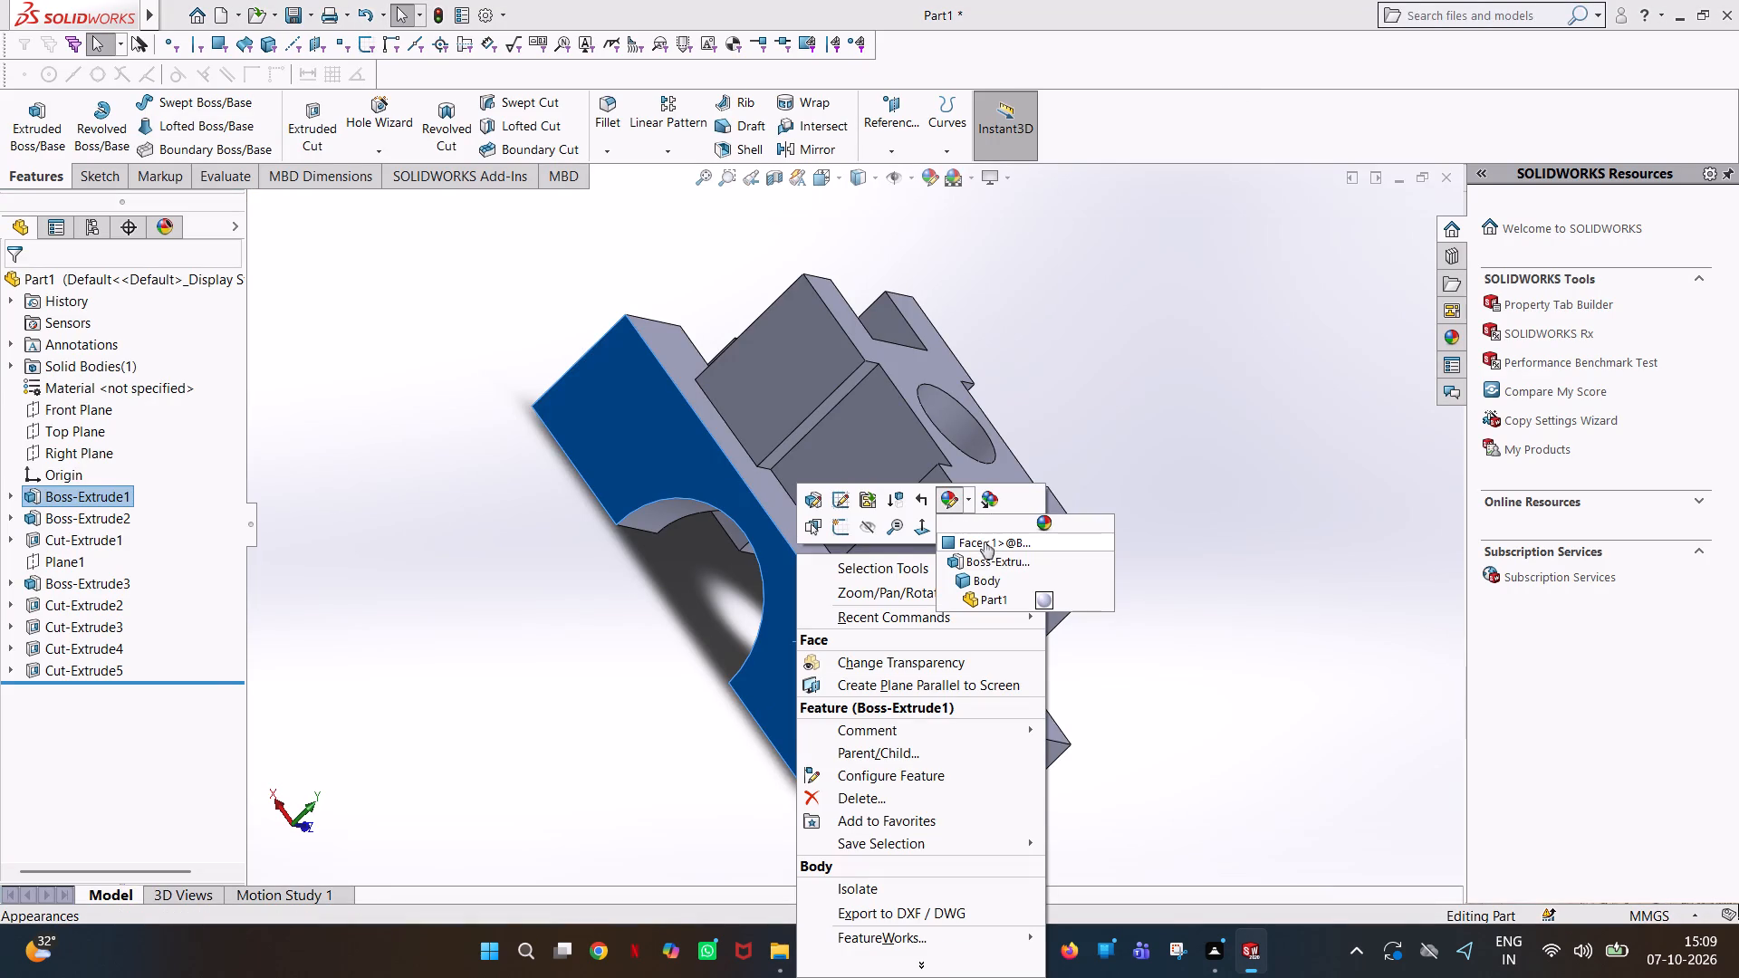
left_click(985, 542)
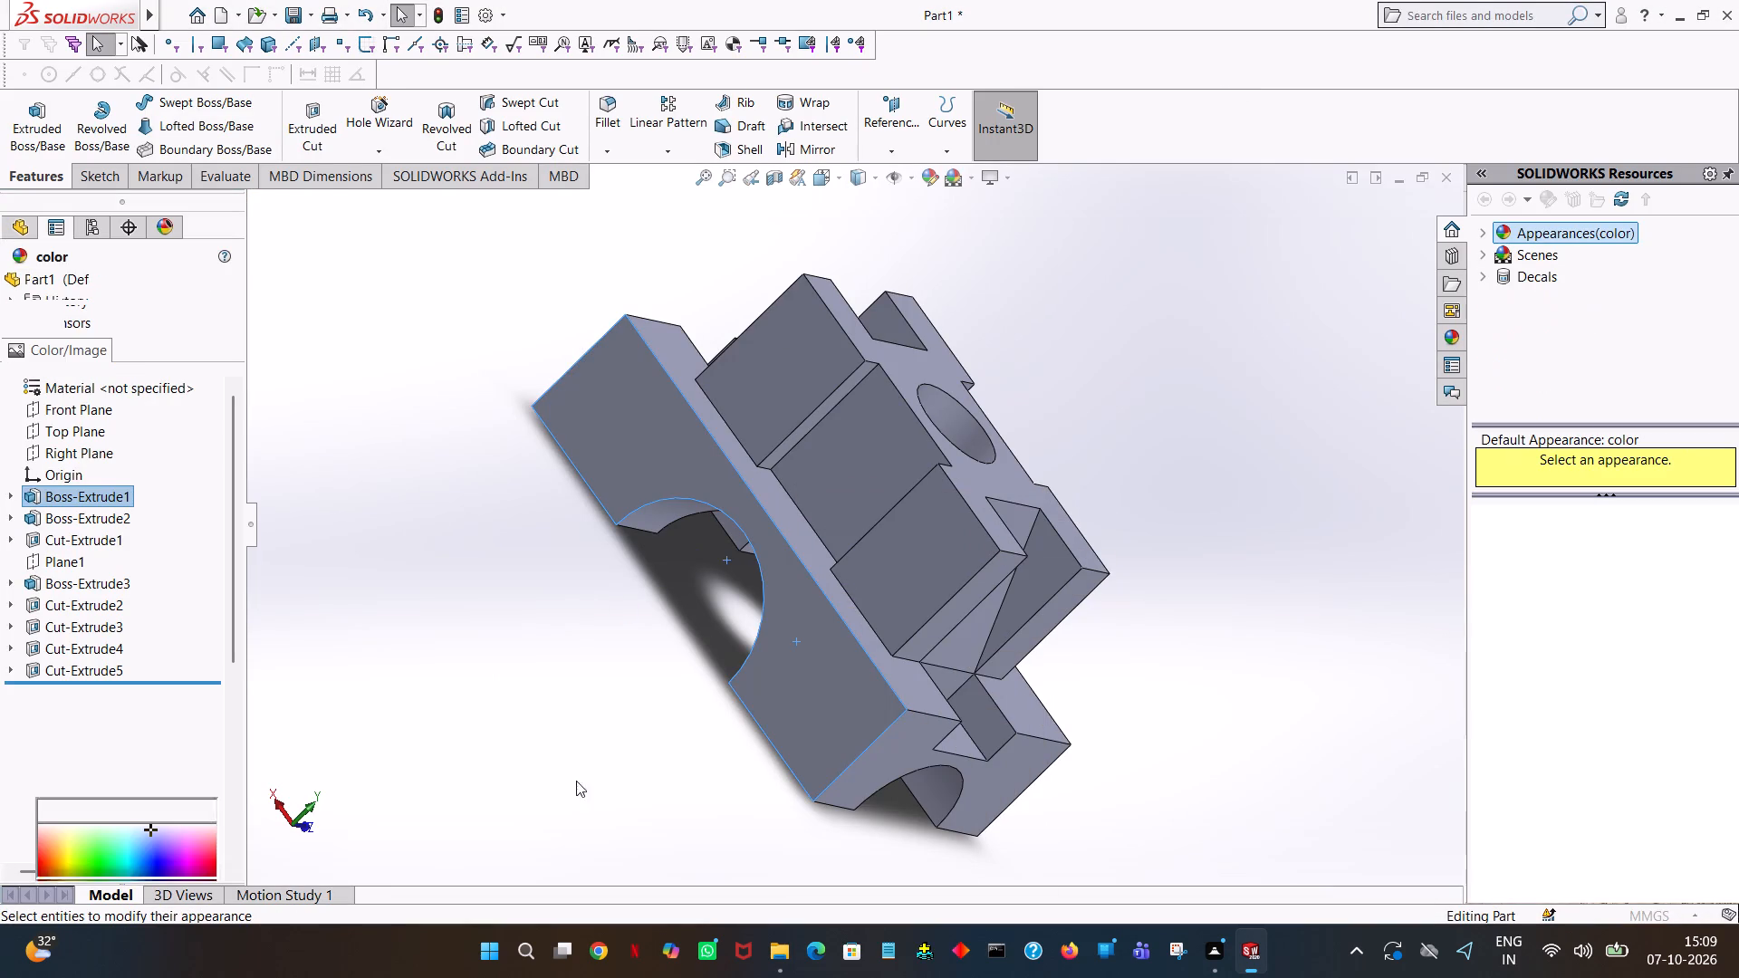
left_click(155, 741)
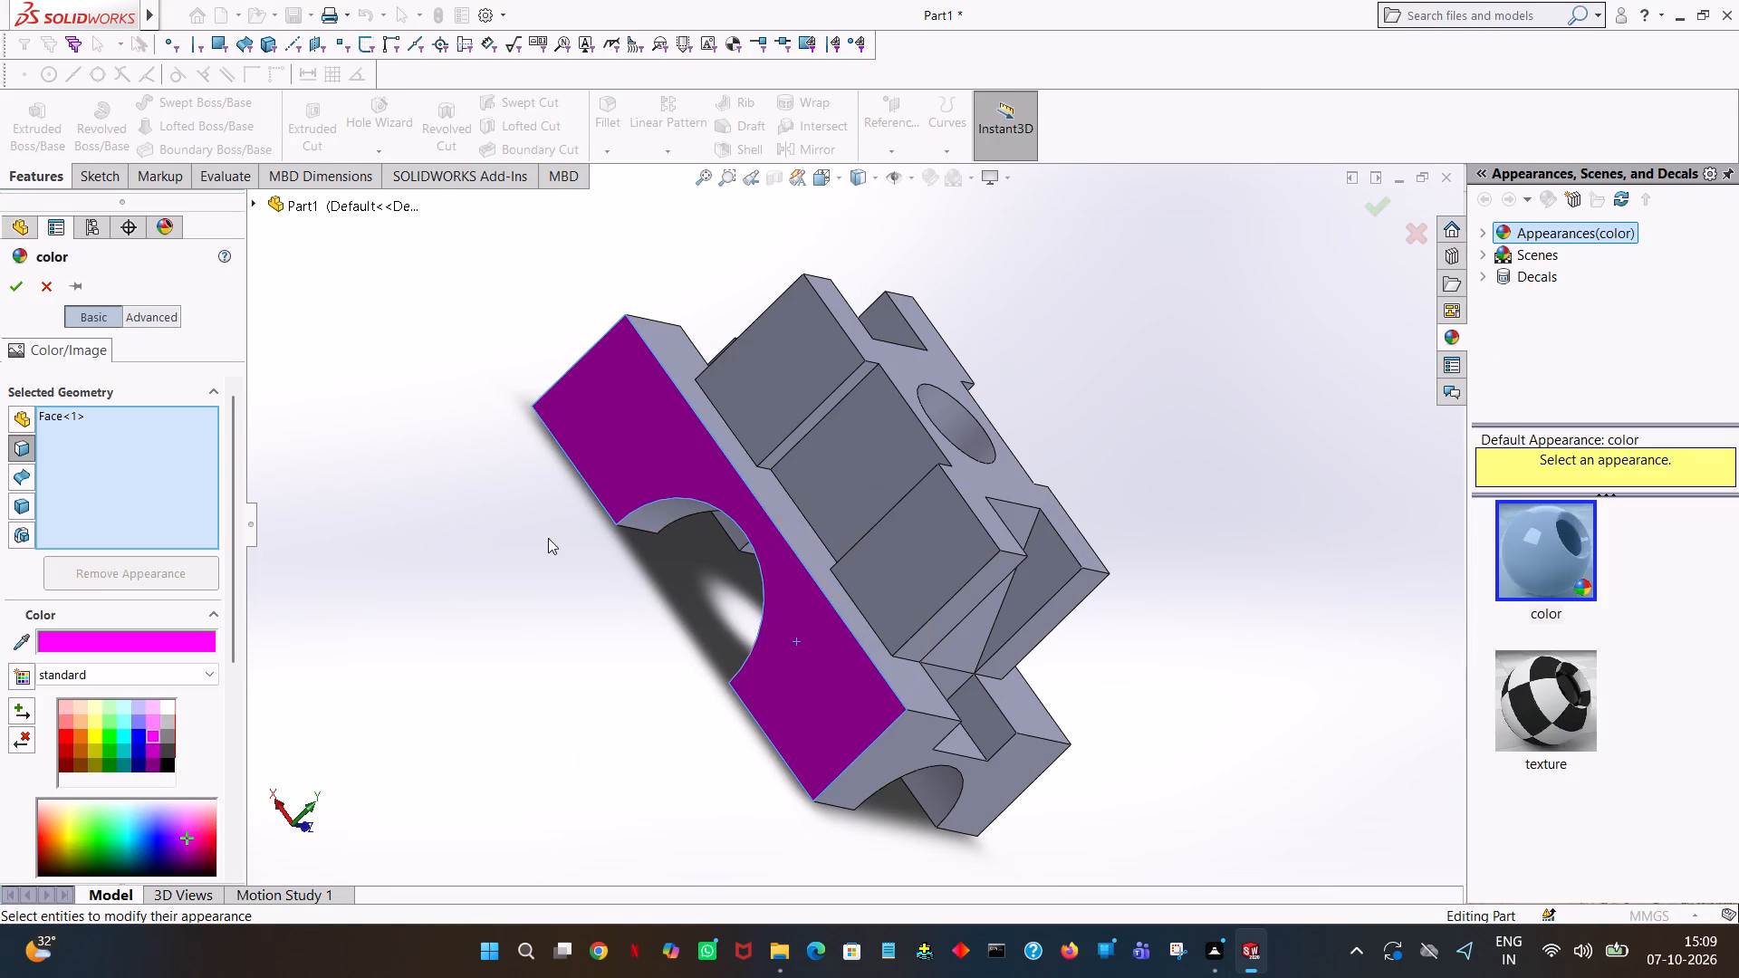
middle_click_drag(499, 538, 672, 858)
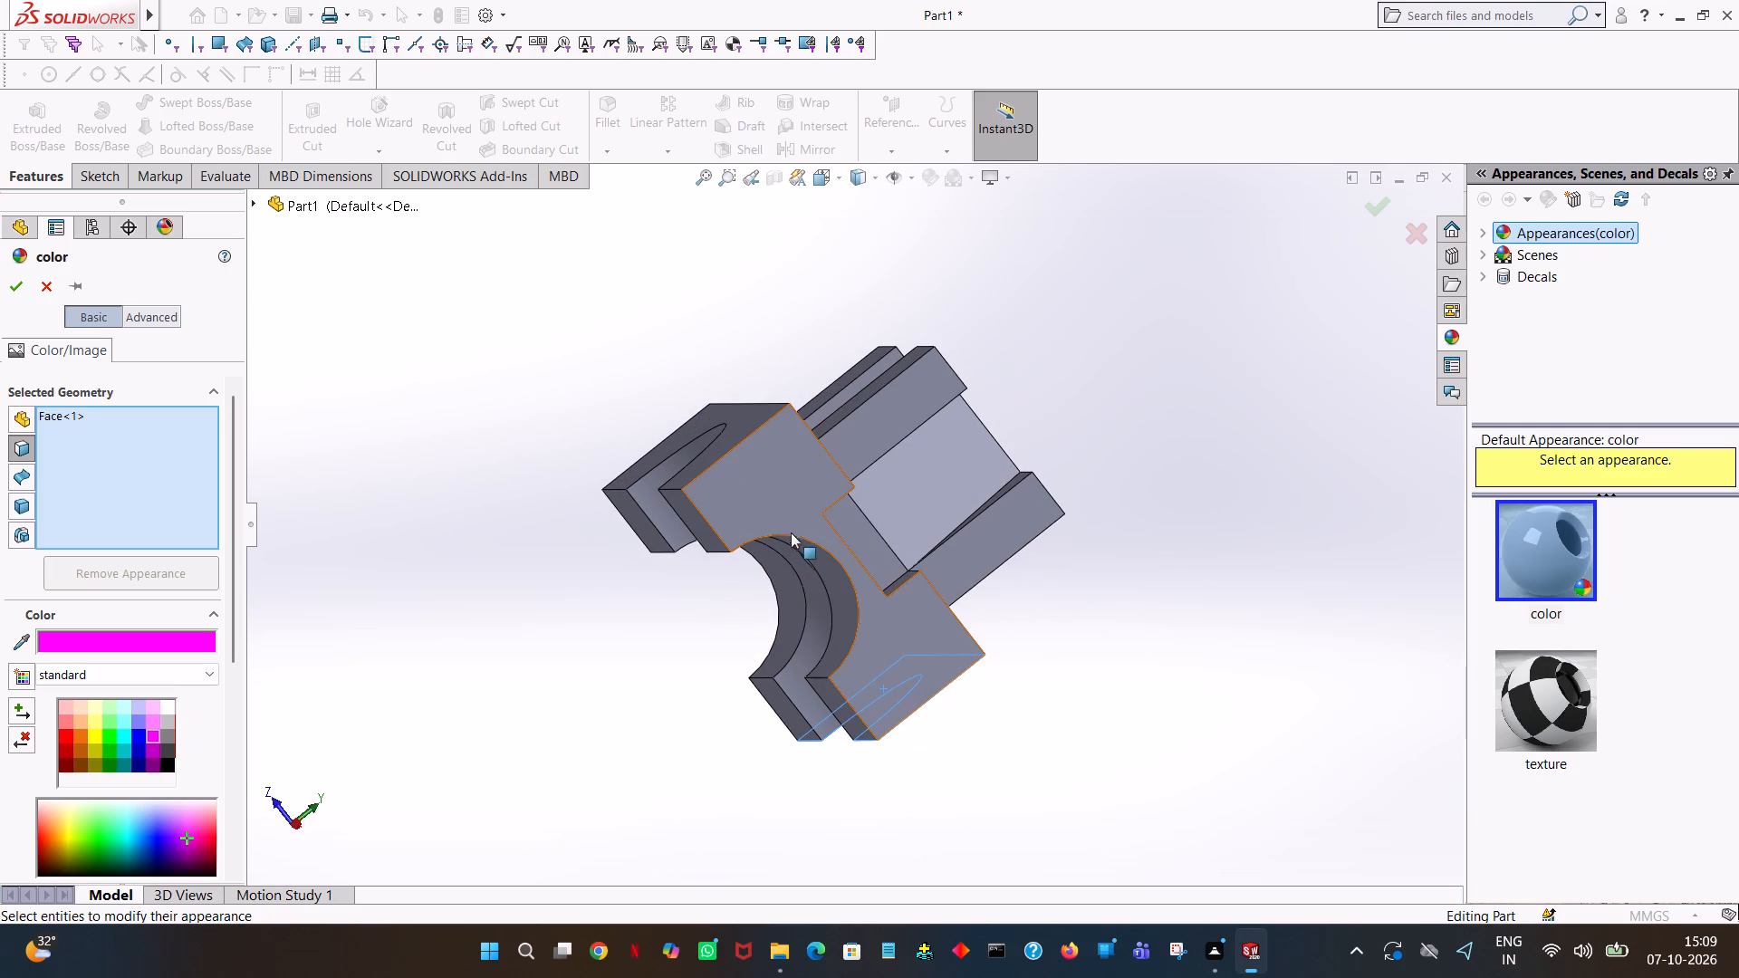
middle_click_drag(713, 344, 766, 679)
left_click(718, 488)
left_click(14, 290)
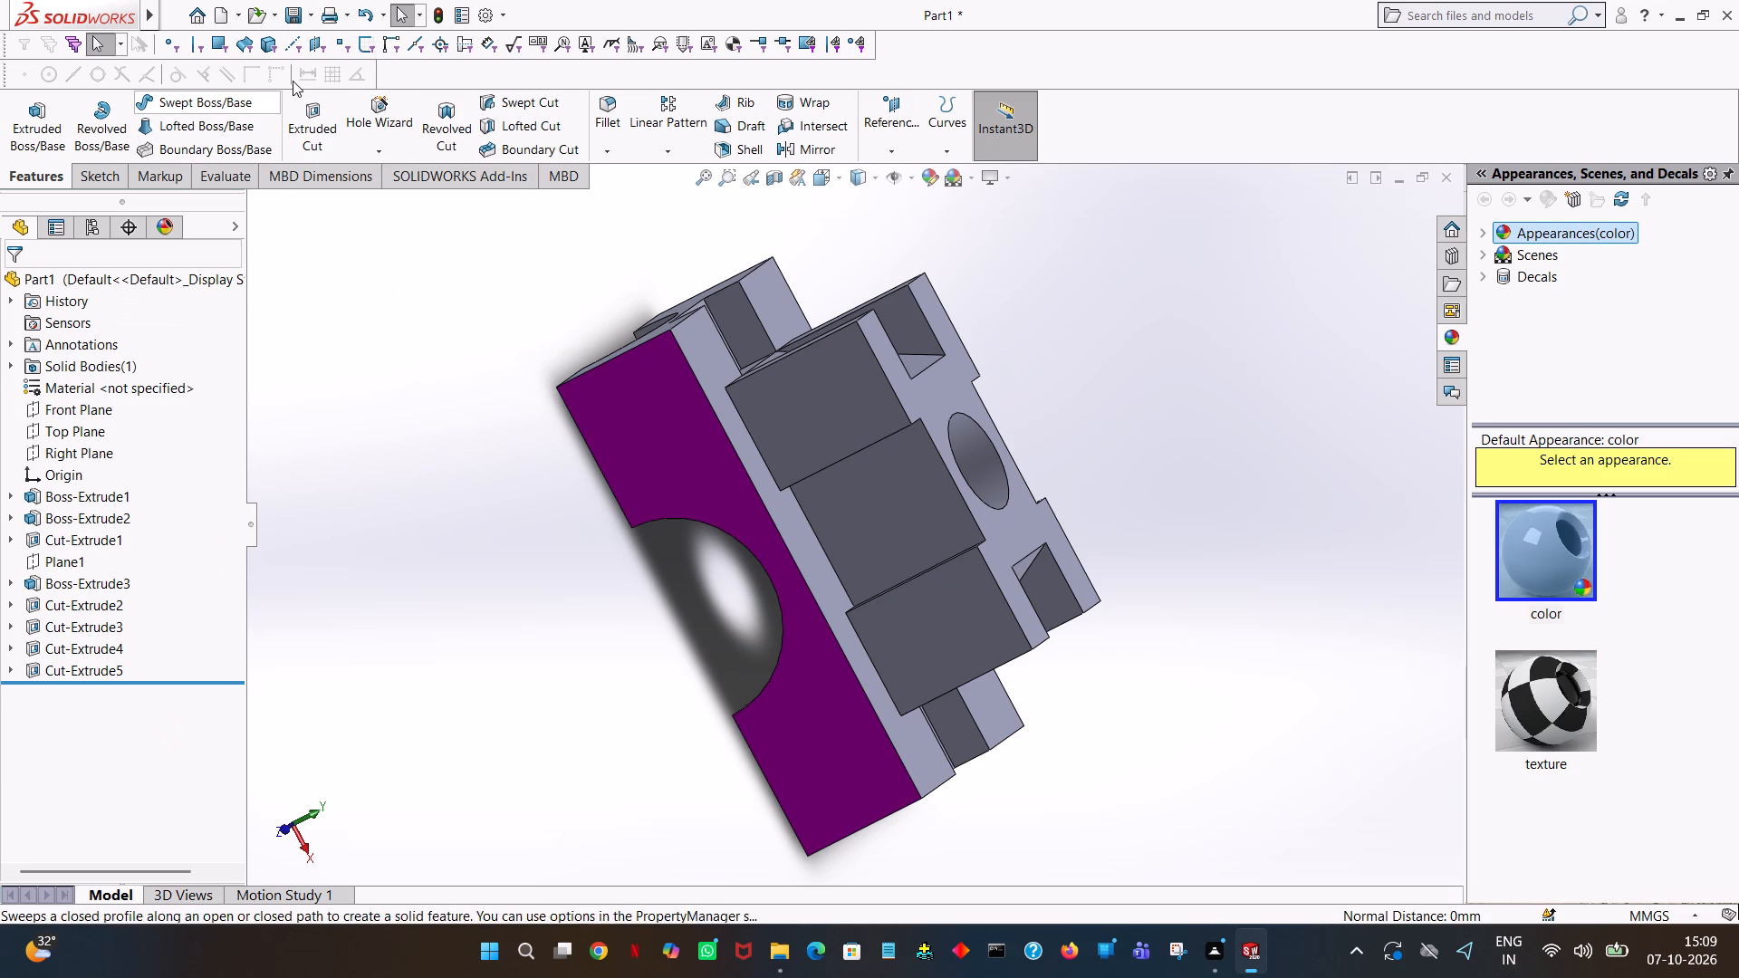
Apply a light pink face colour to both short end faces of the base.
middle_click_drag(814, 428, 880, 688)
left_click(744, 410)
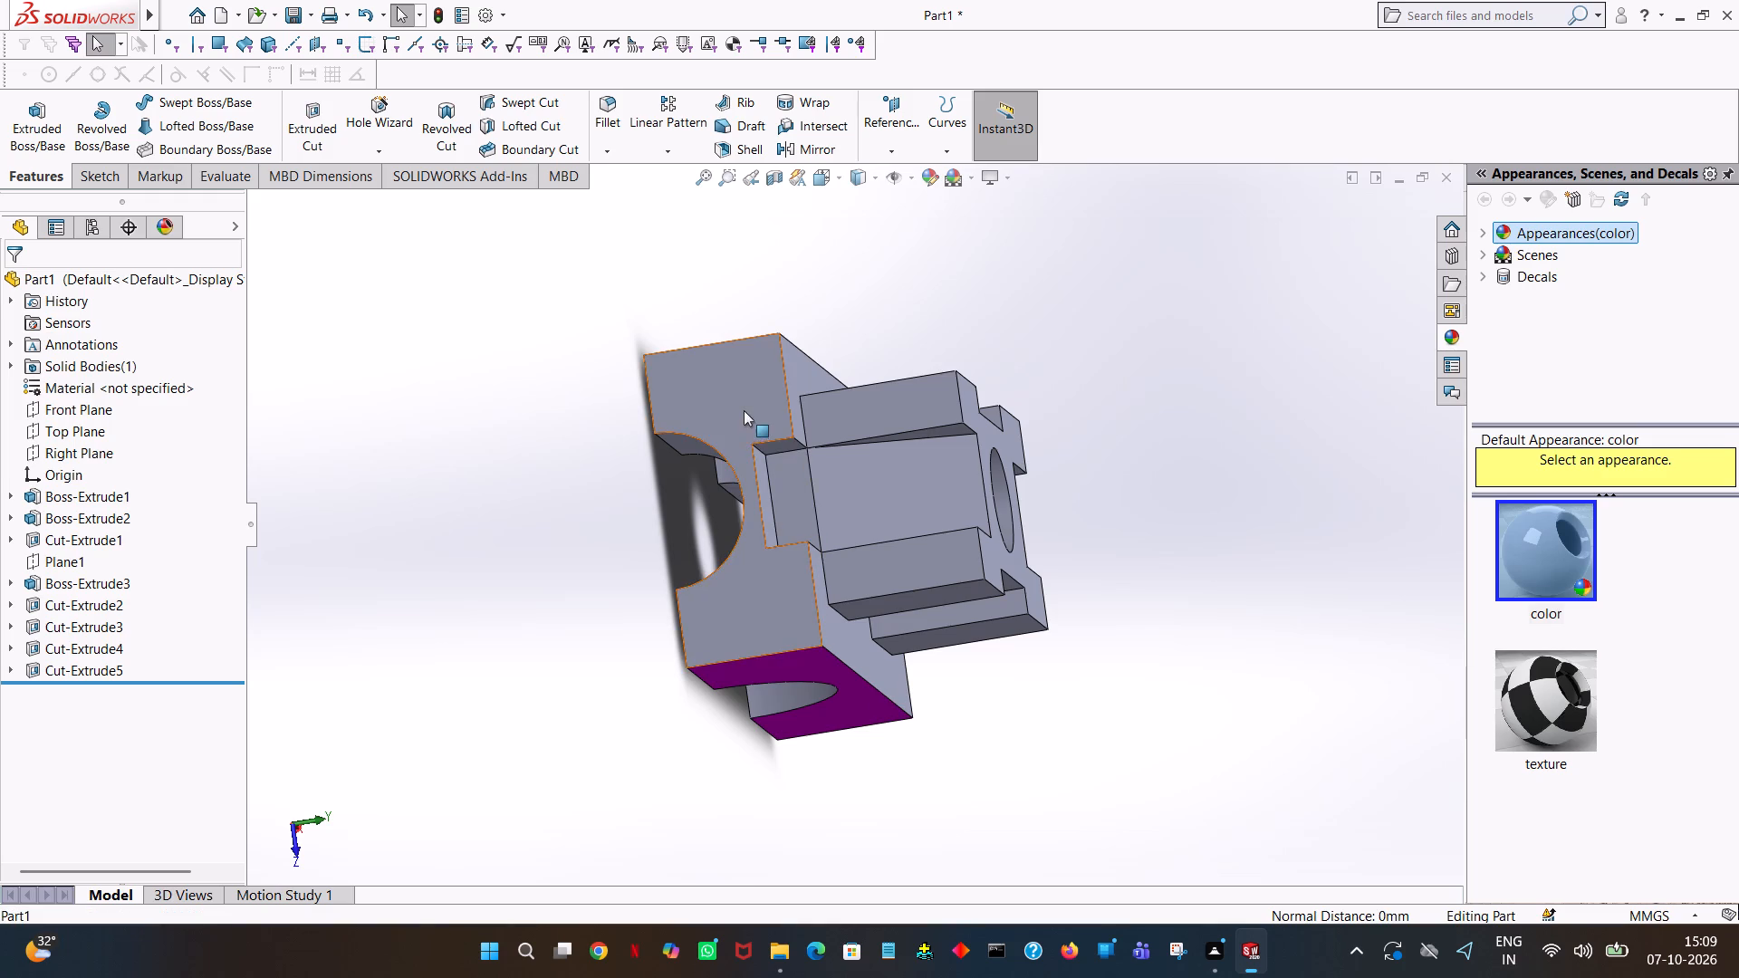
left_click(937, 327)
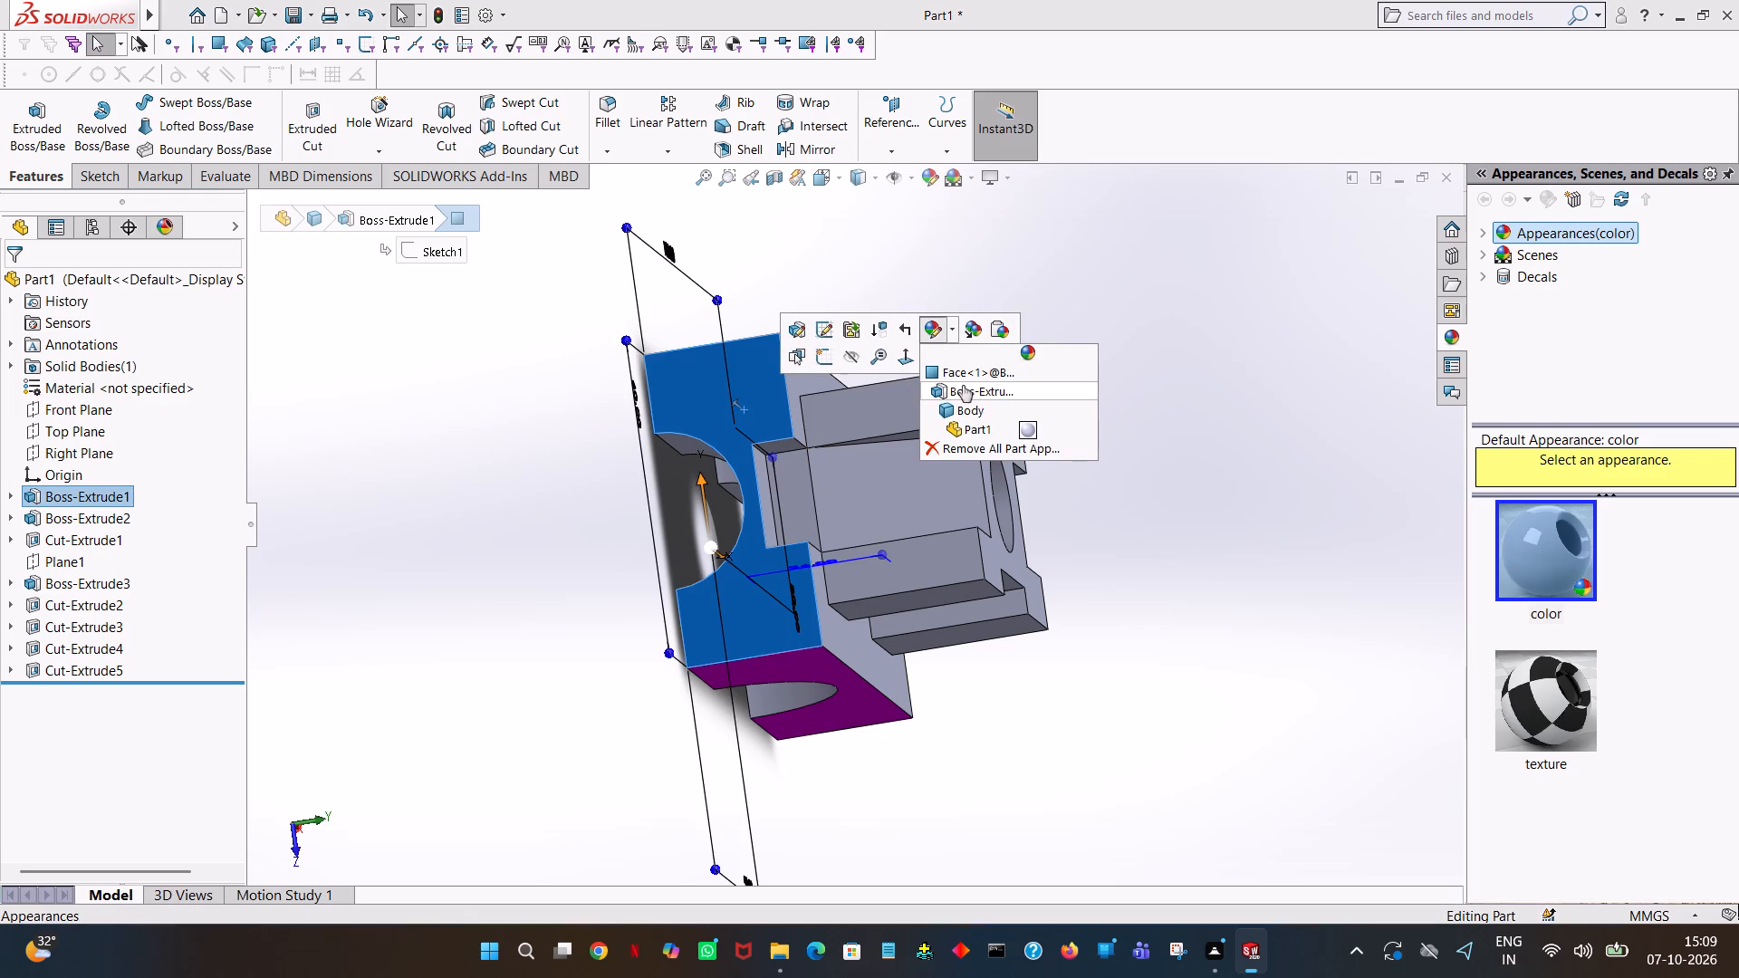
left_click(967, 372)
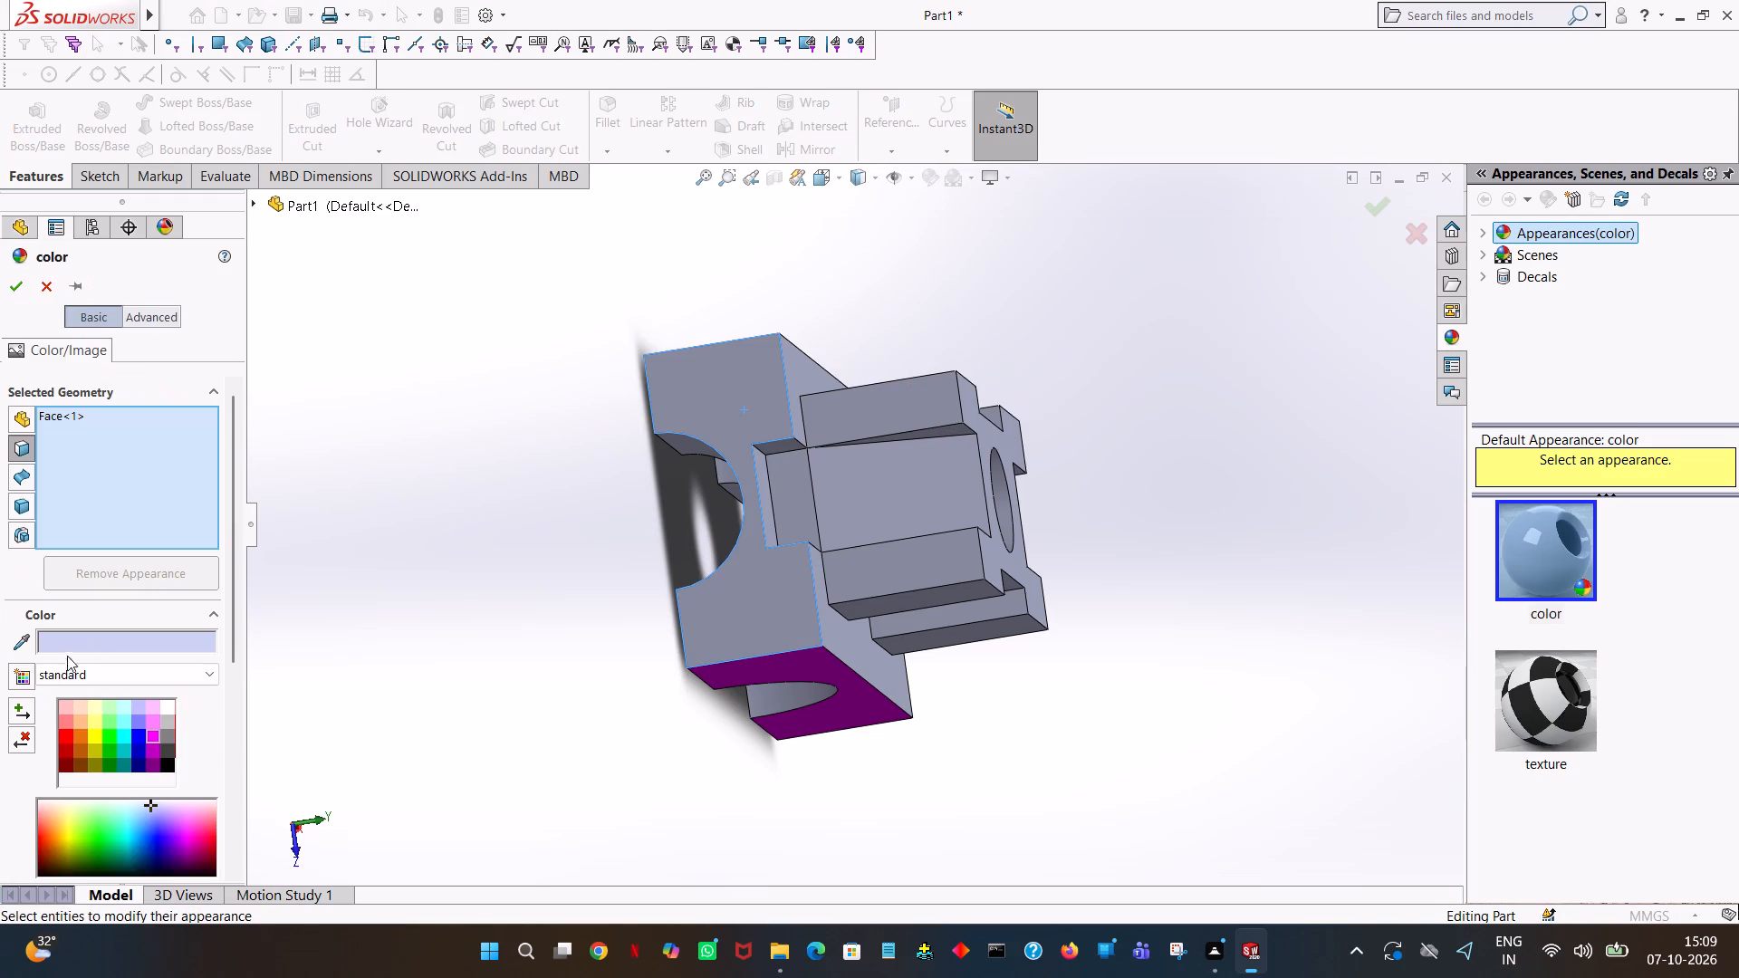
left_click(65, 711)
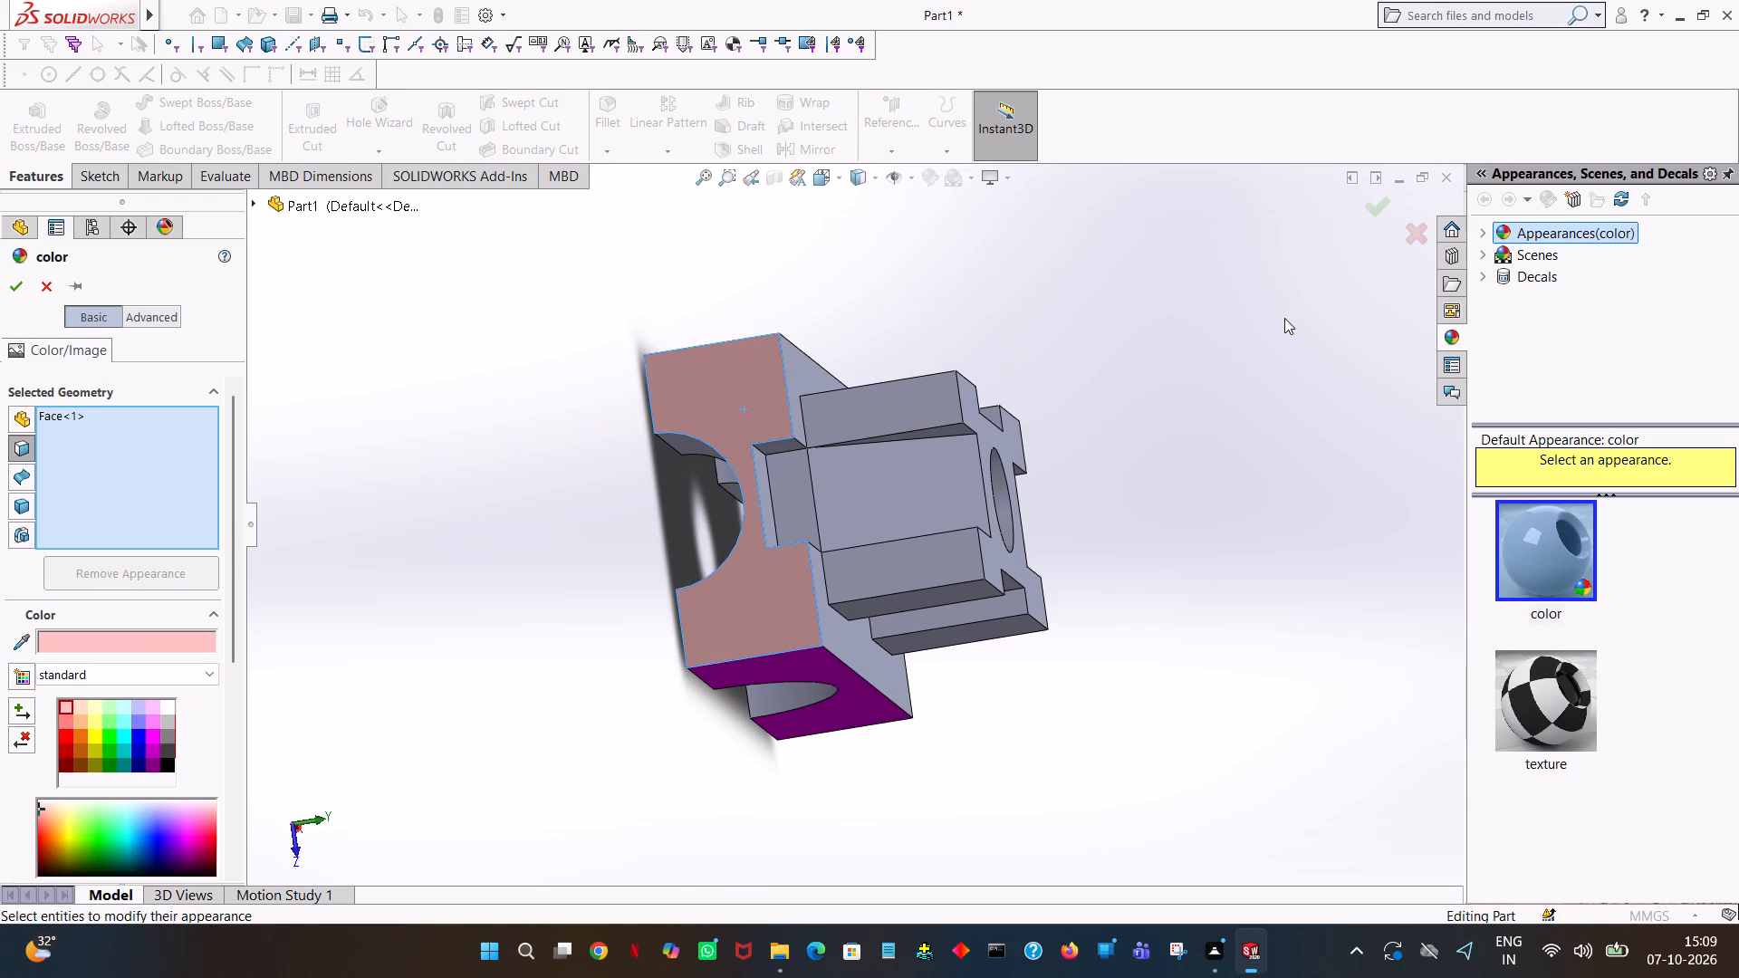
middle_click_drag(1285, 321, 964, 305)
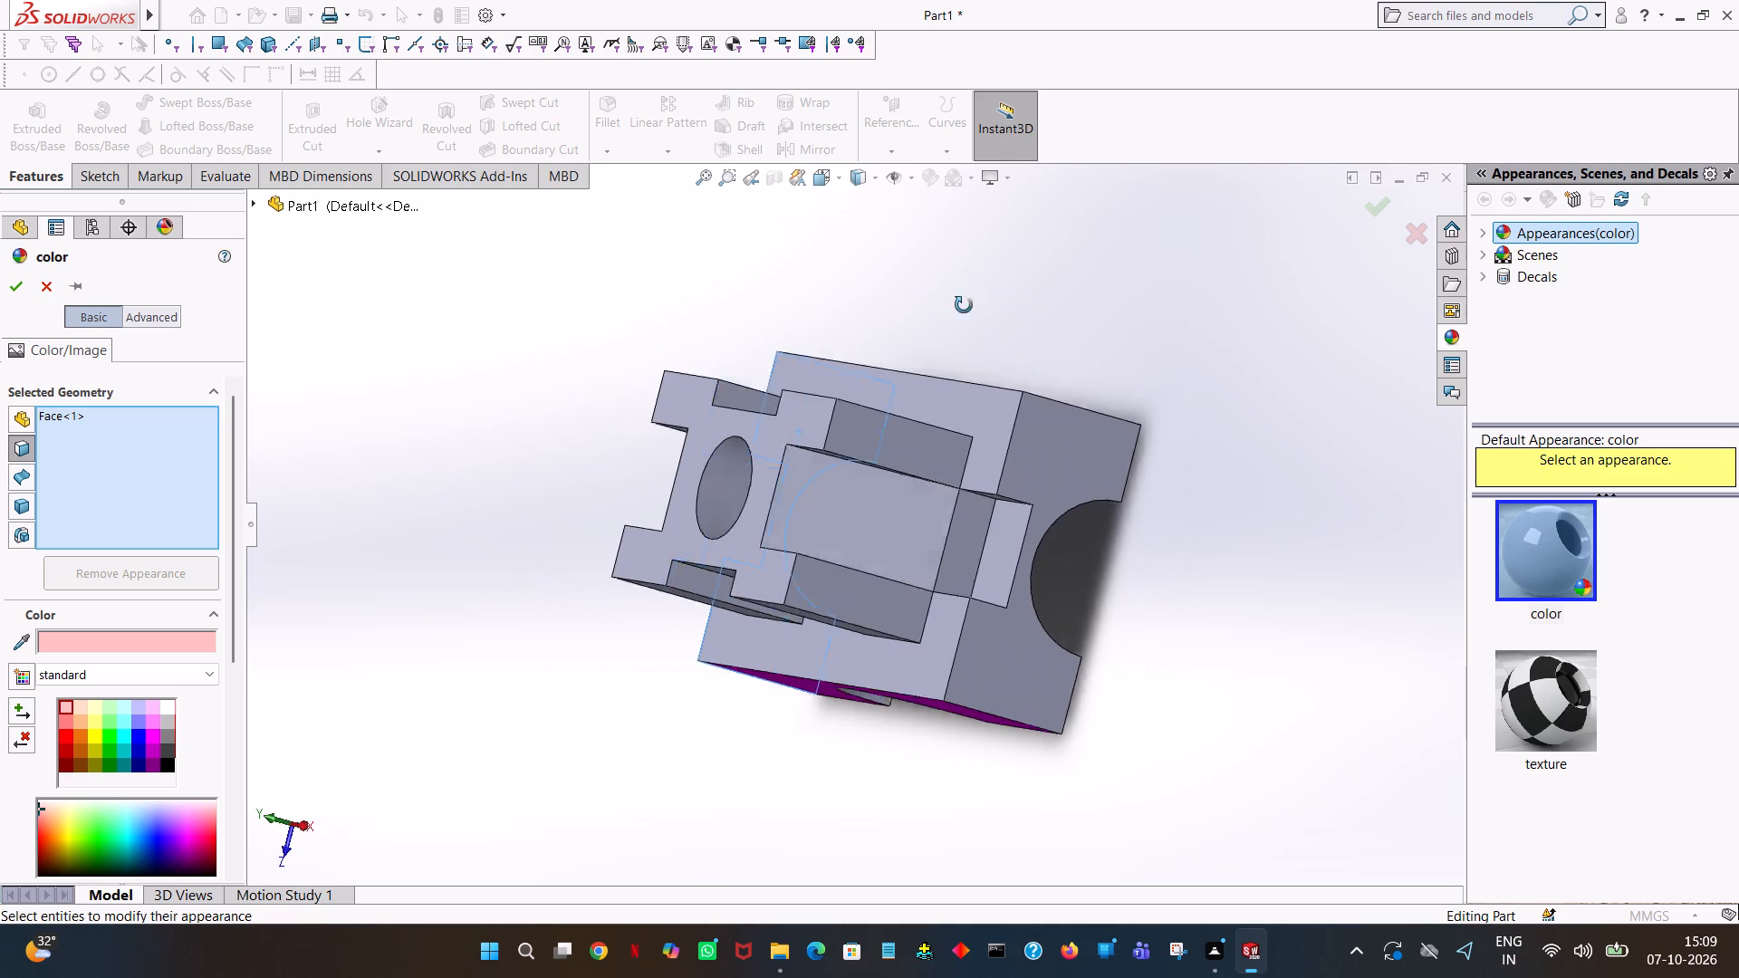
middle_click_drag(964, 305, 928, 305)
left_click(869, 477)
left_click(19, 289)
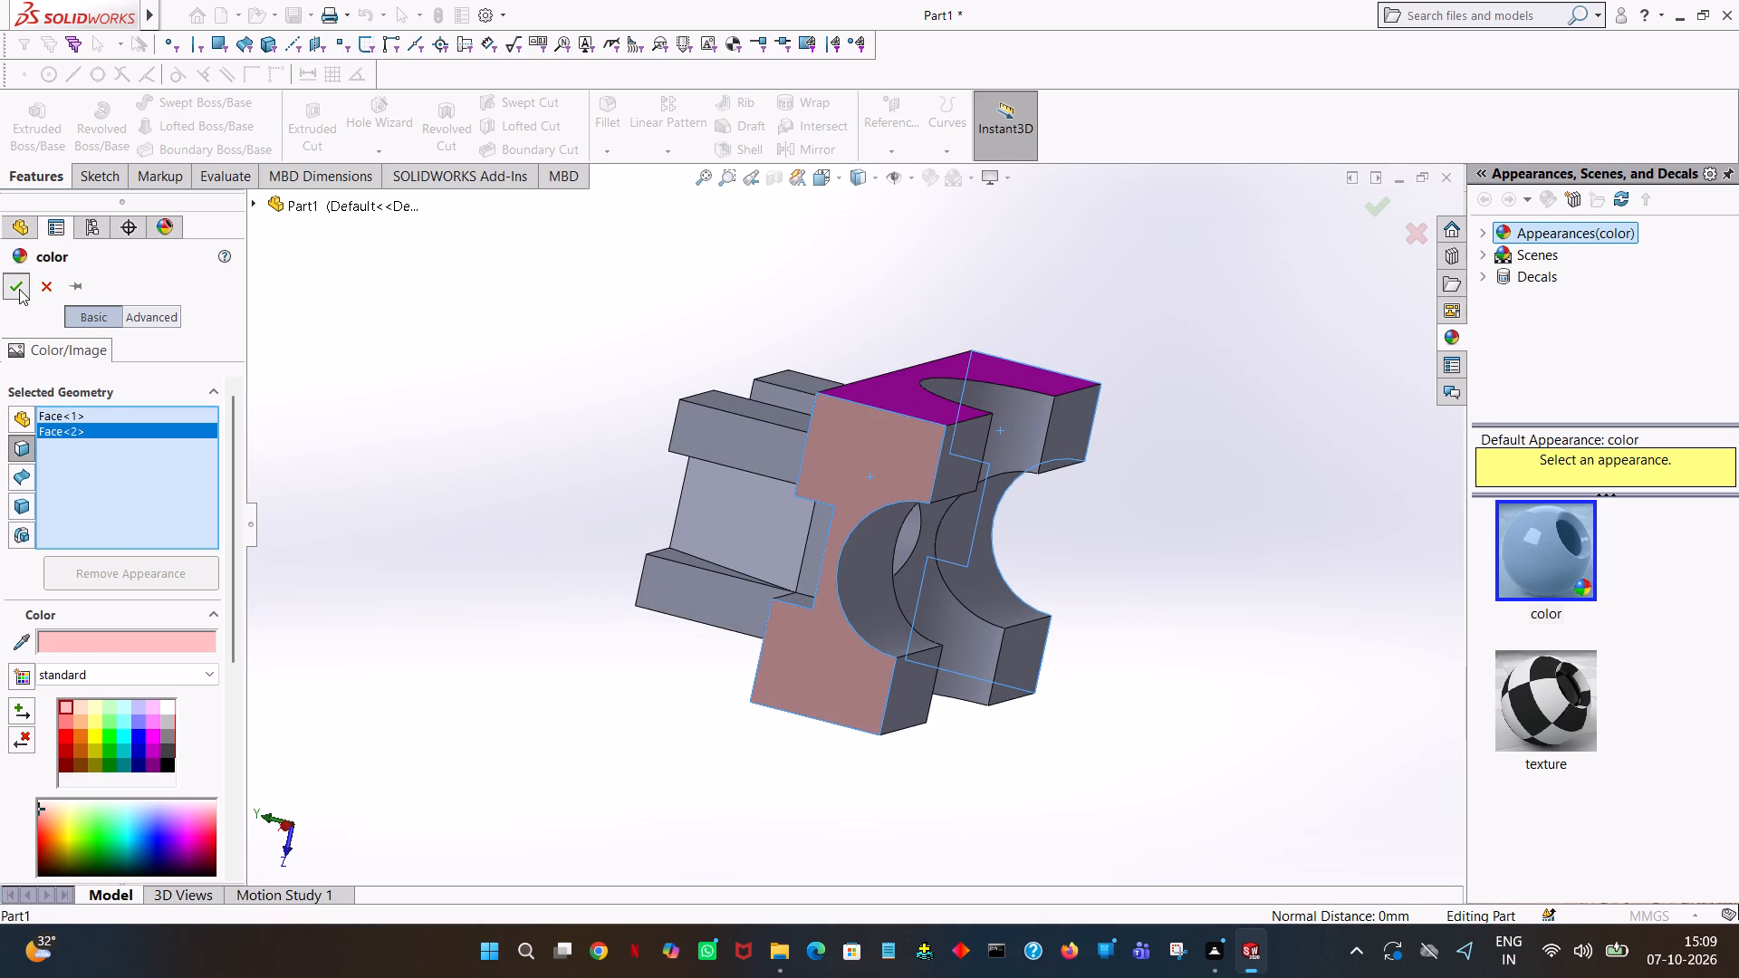
Apply a black face colour to the base's top ledge faces on both sides of the upper block.
middle_click_drag(770, 317, 984, 235)
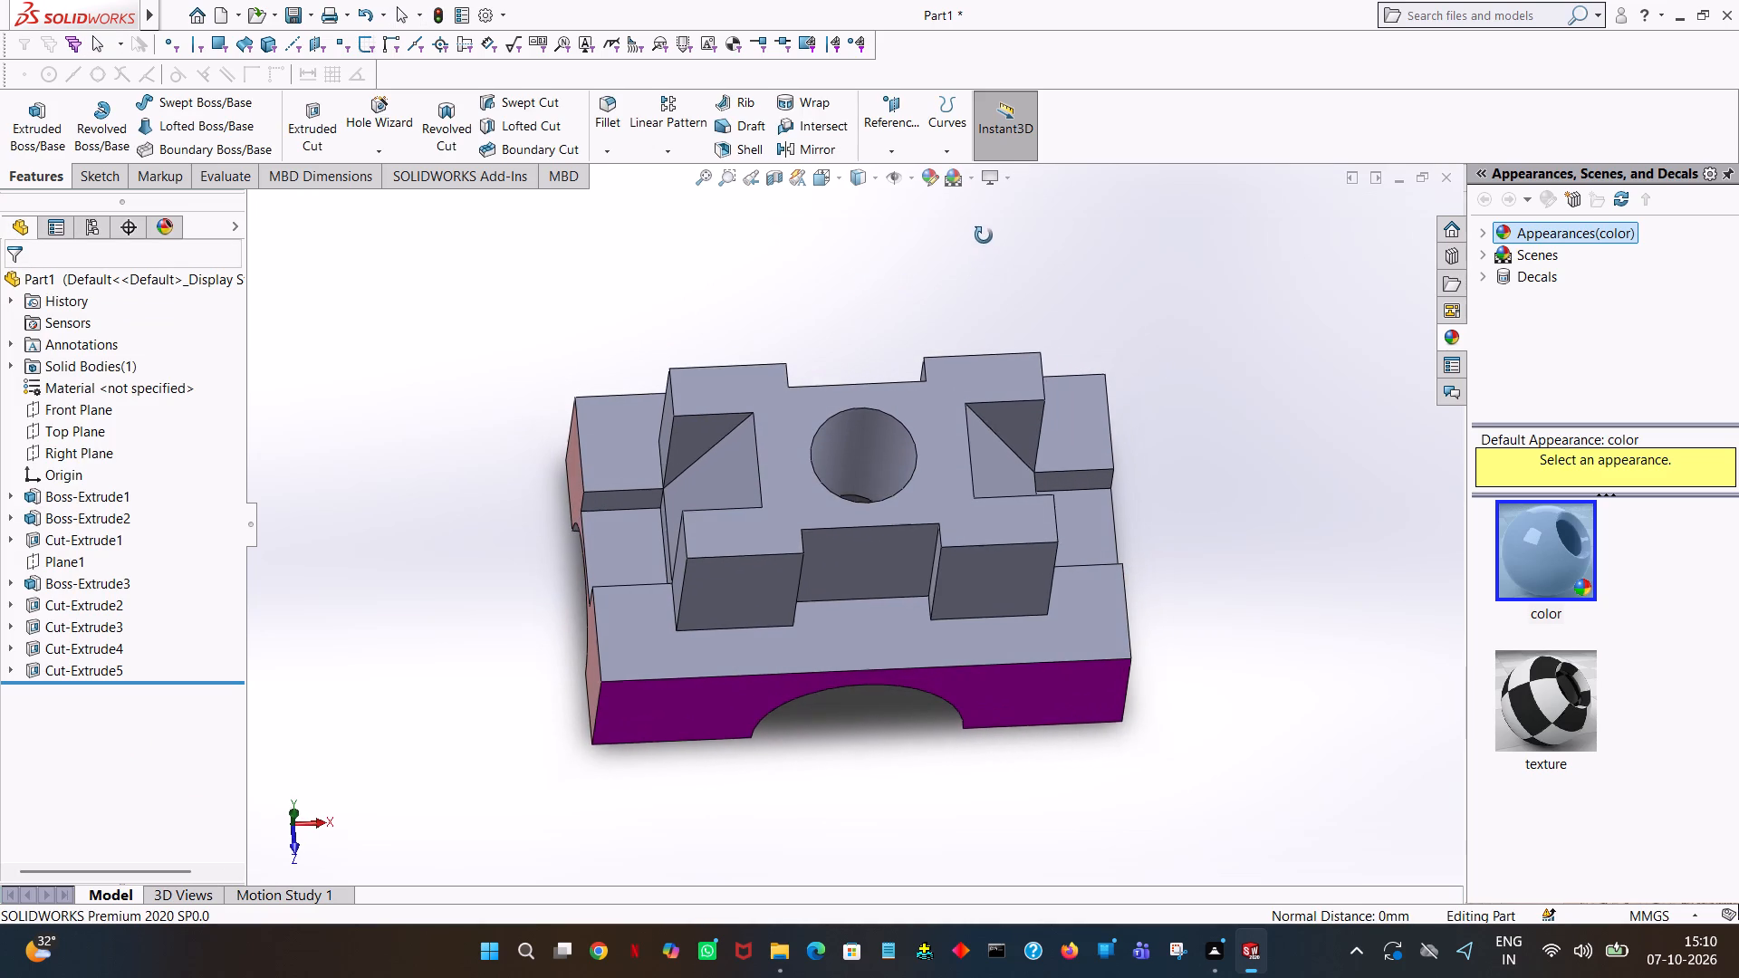
middle_click_drag(984, 235, 984, 235)
left_click(869, 621)
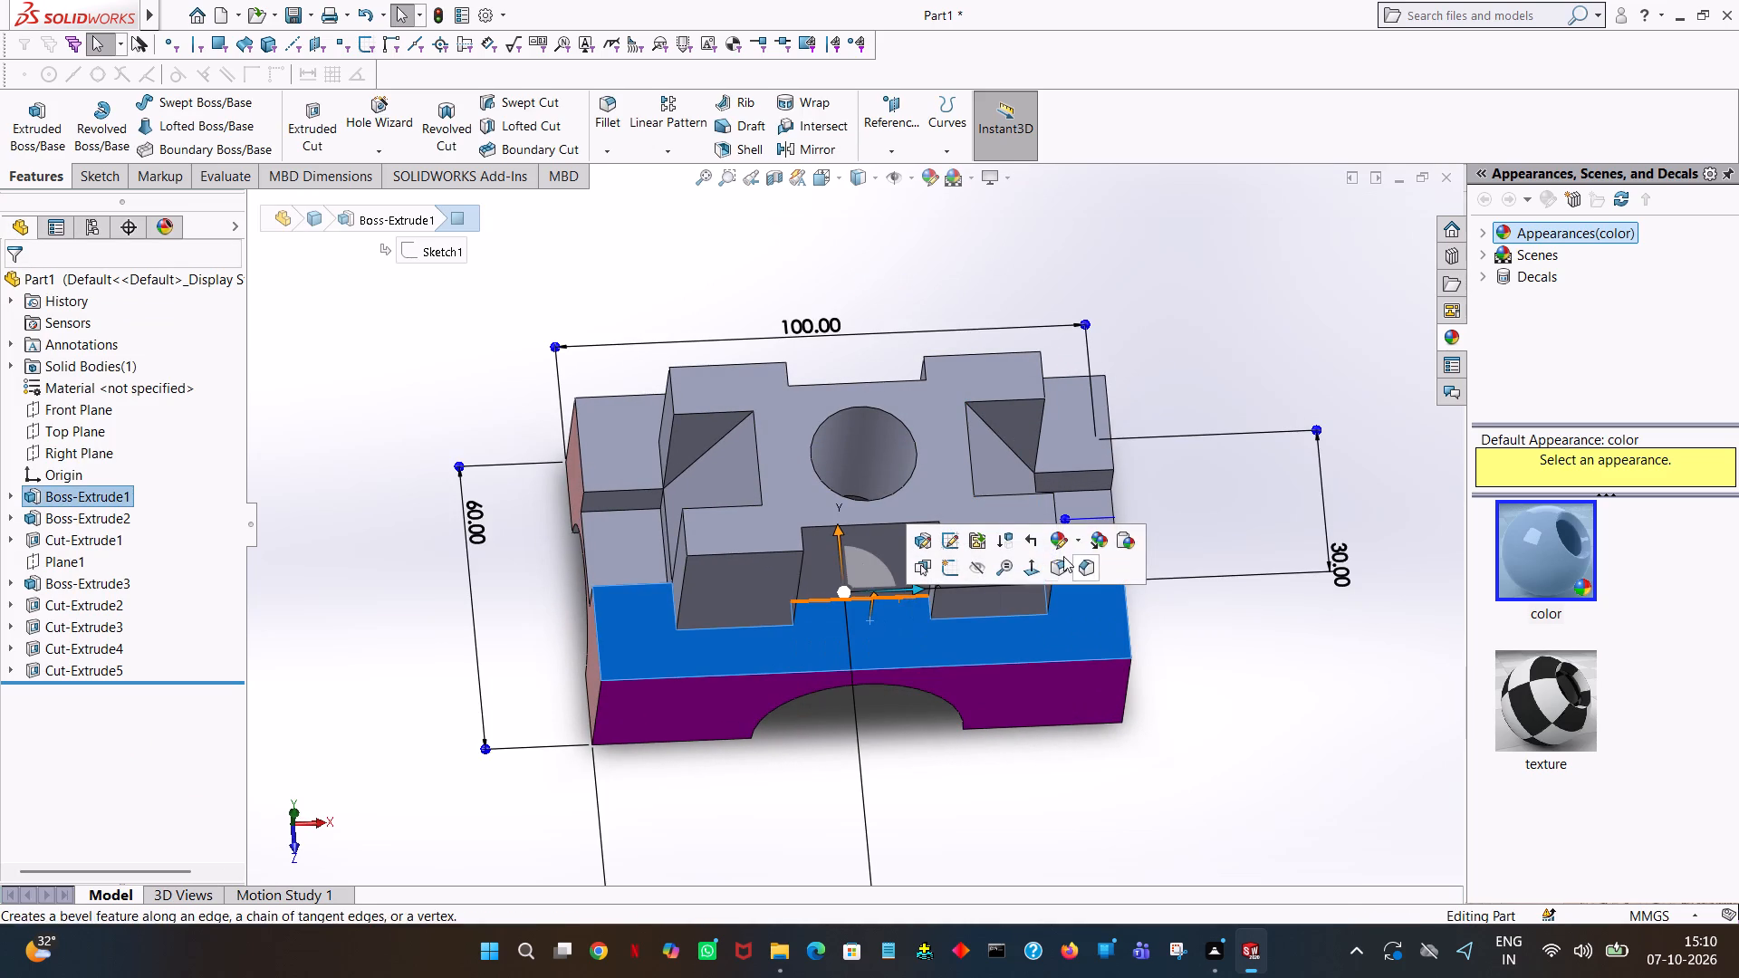
left_click(1061, 548)
left_click(1071, 588)
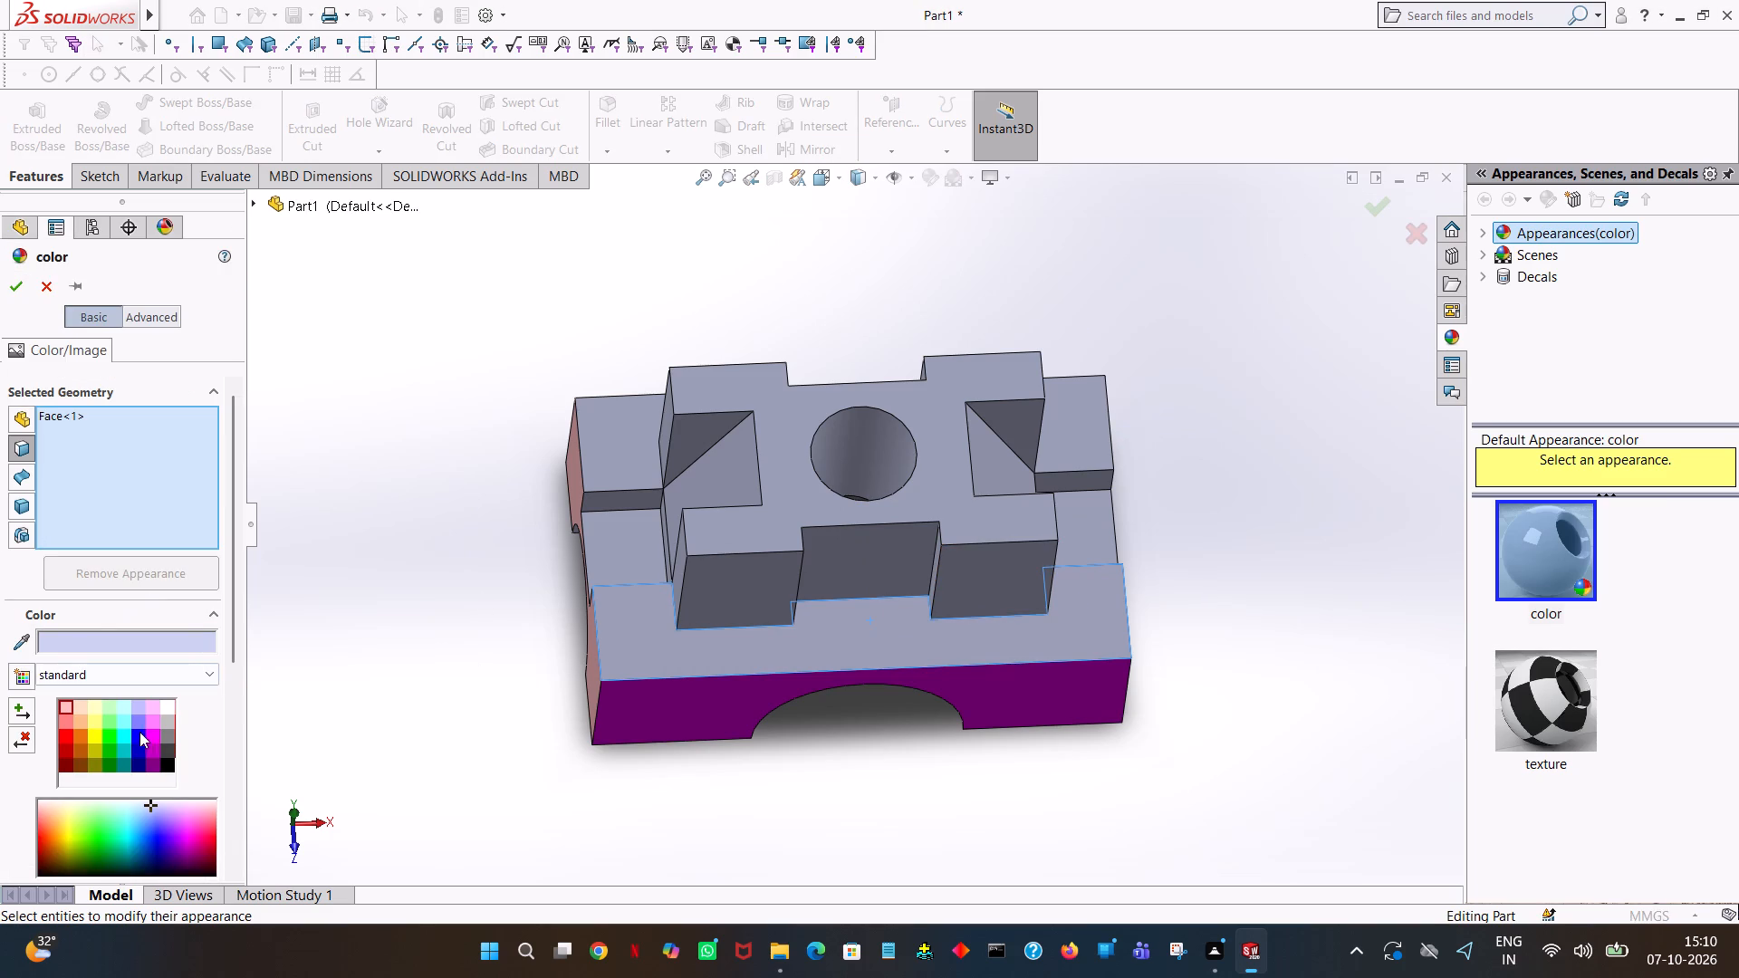
left_click(162, 761)
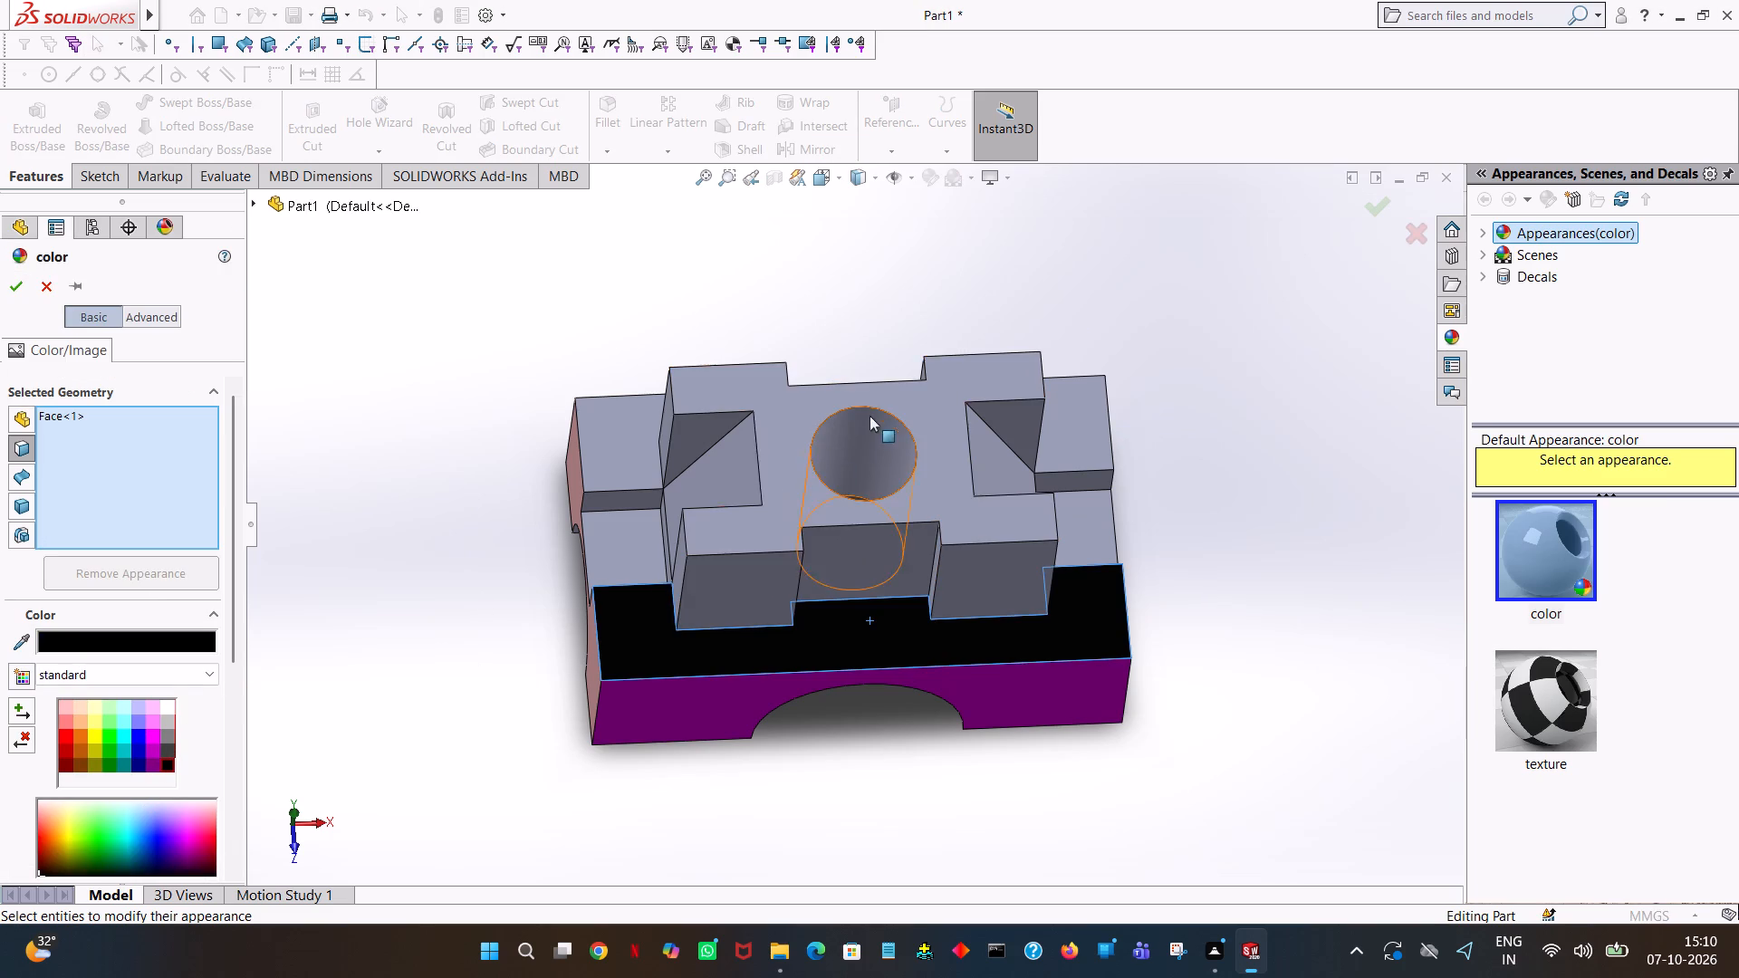
middle_click_drag(713, 486, 707, 666)
left_click(621, 398)
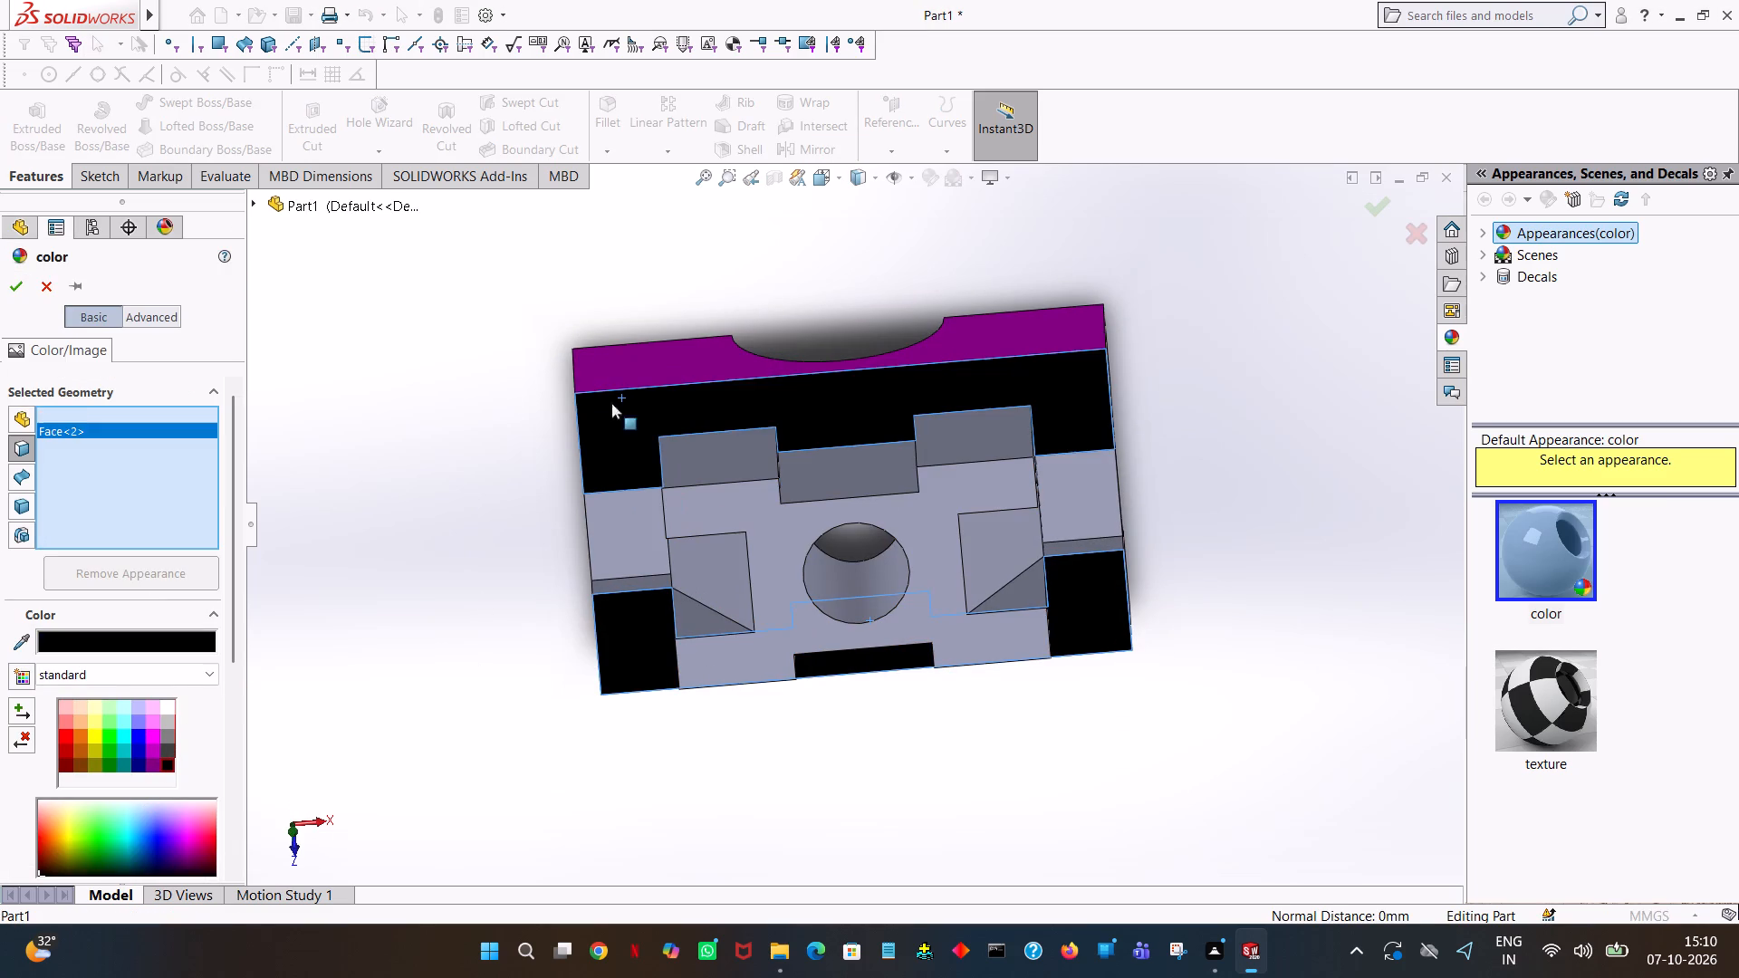
left_click(19, 278)
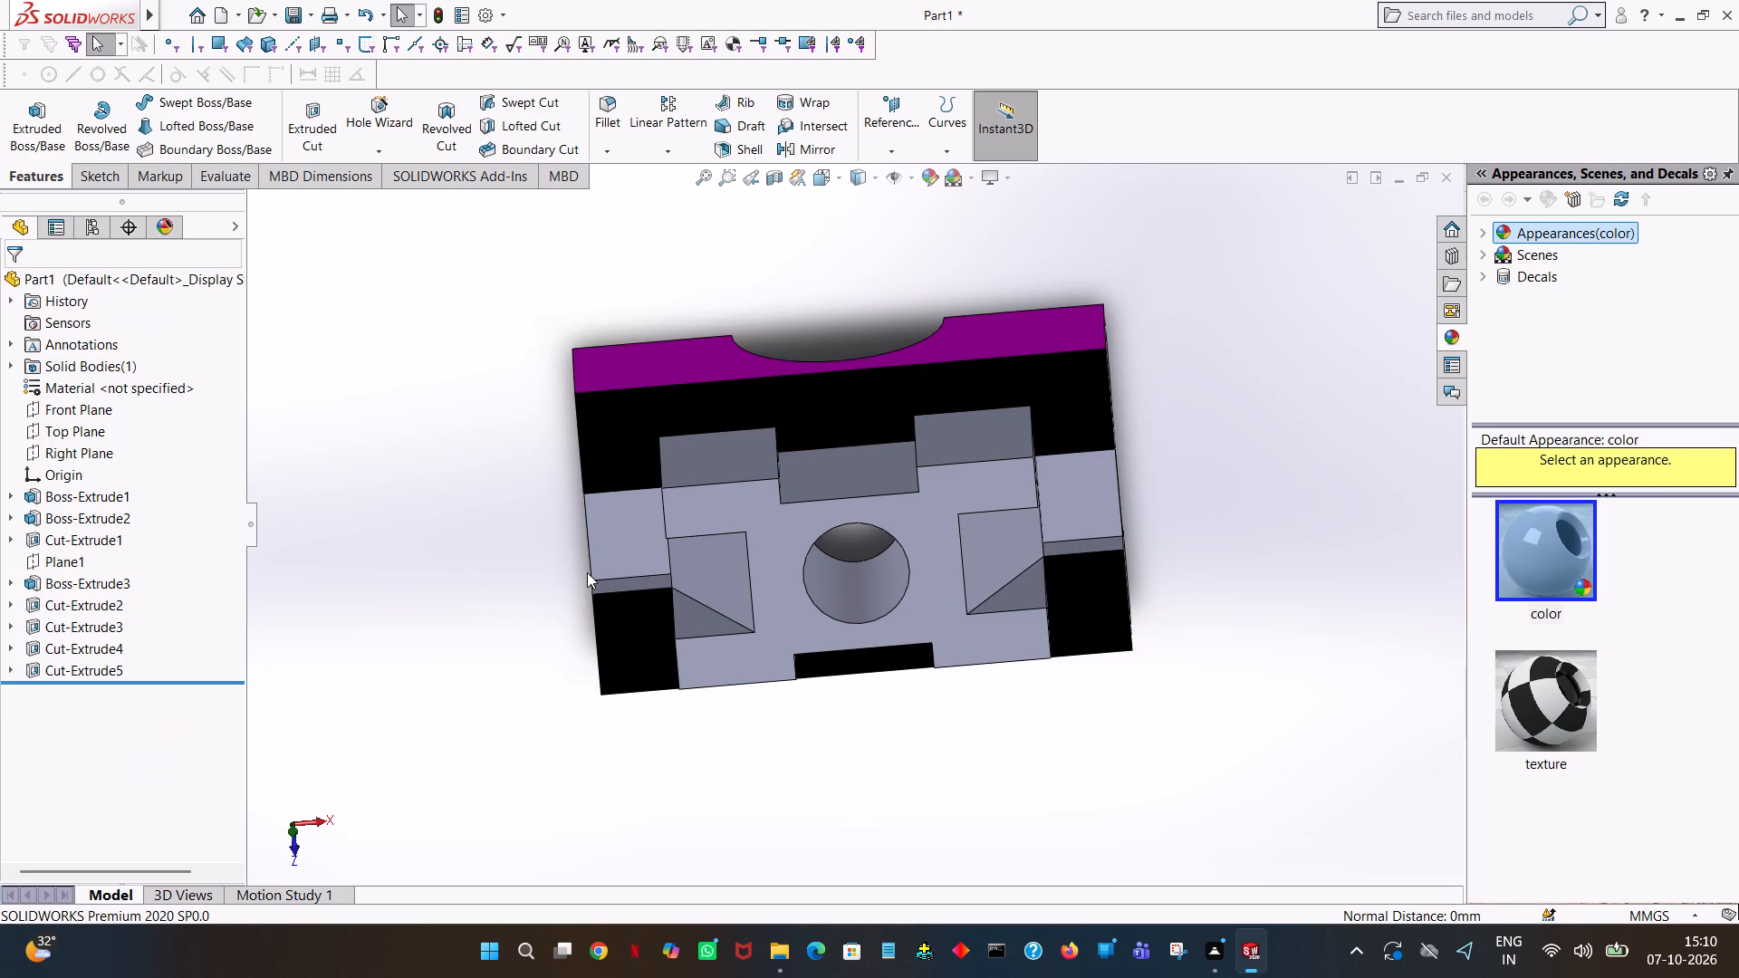
Apply a light peach face colour to the floors of both base end slots and the top face of the upper block.
left_click(602, 564)
left_click(794, 485)
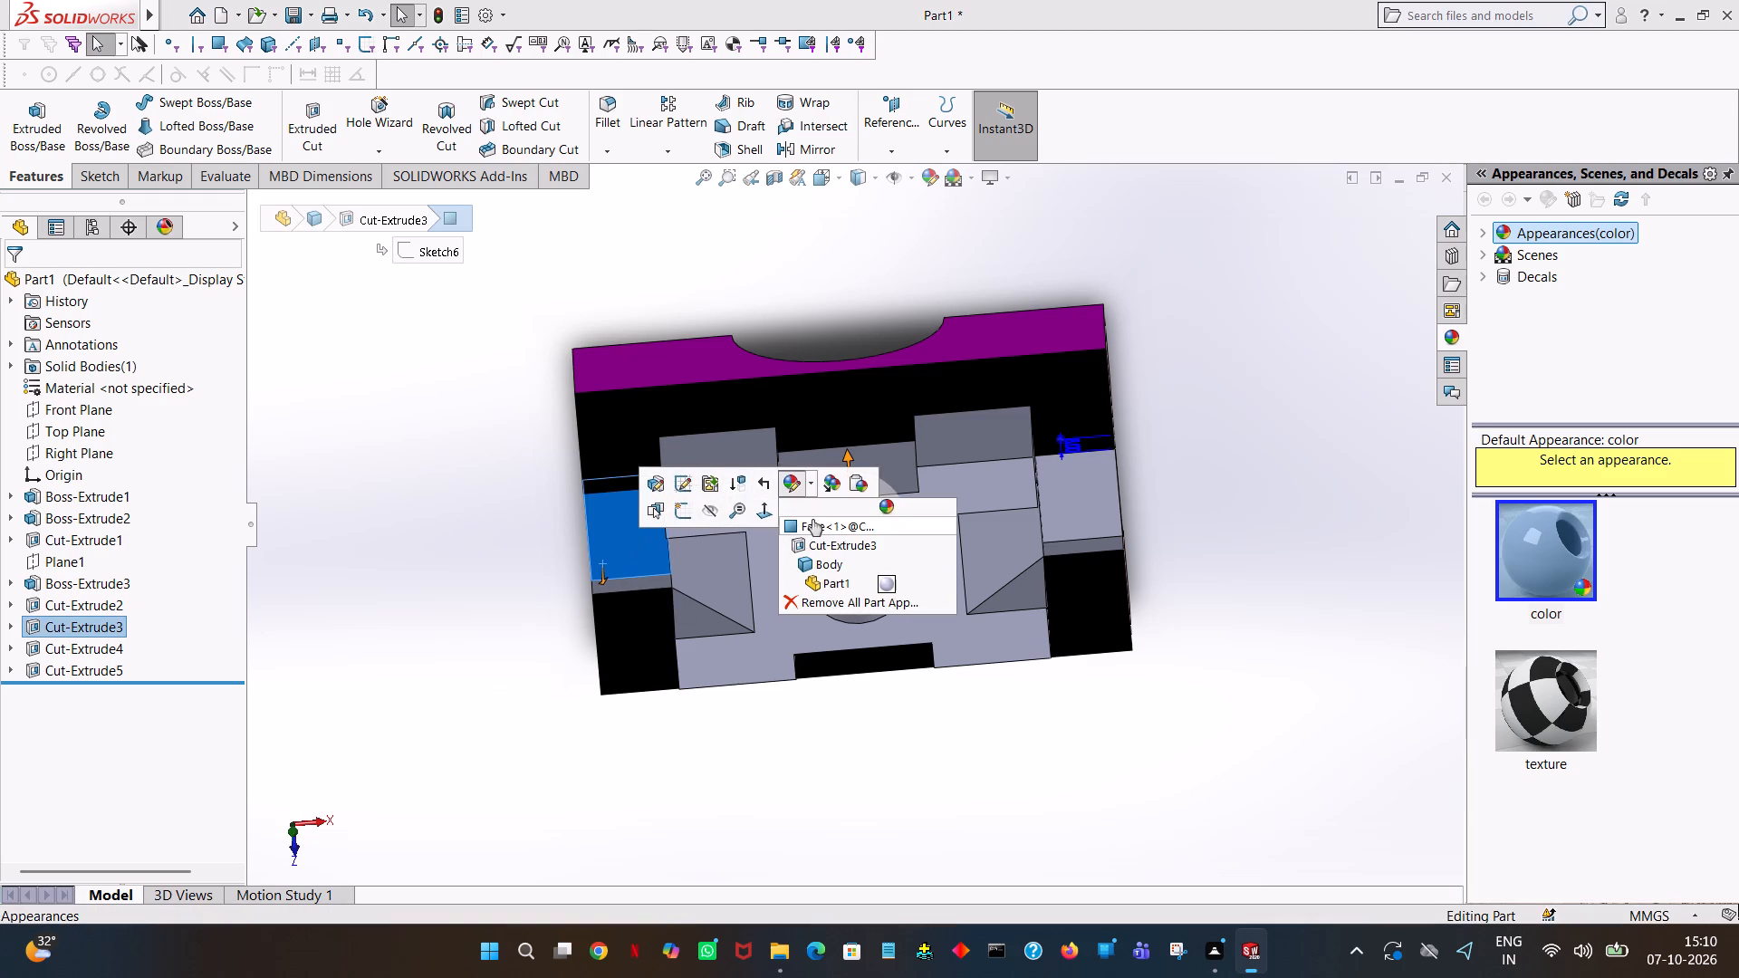
left_click(812, 519)
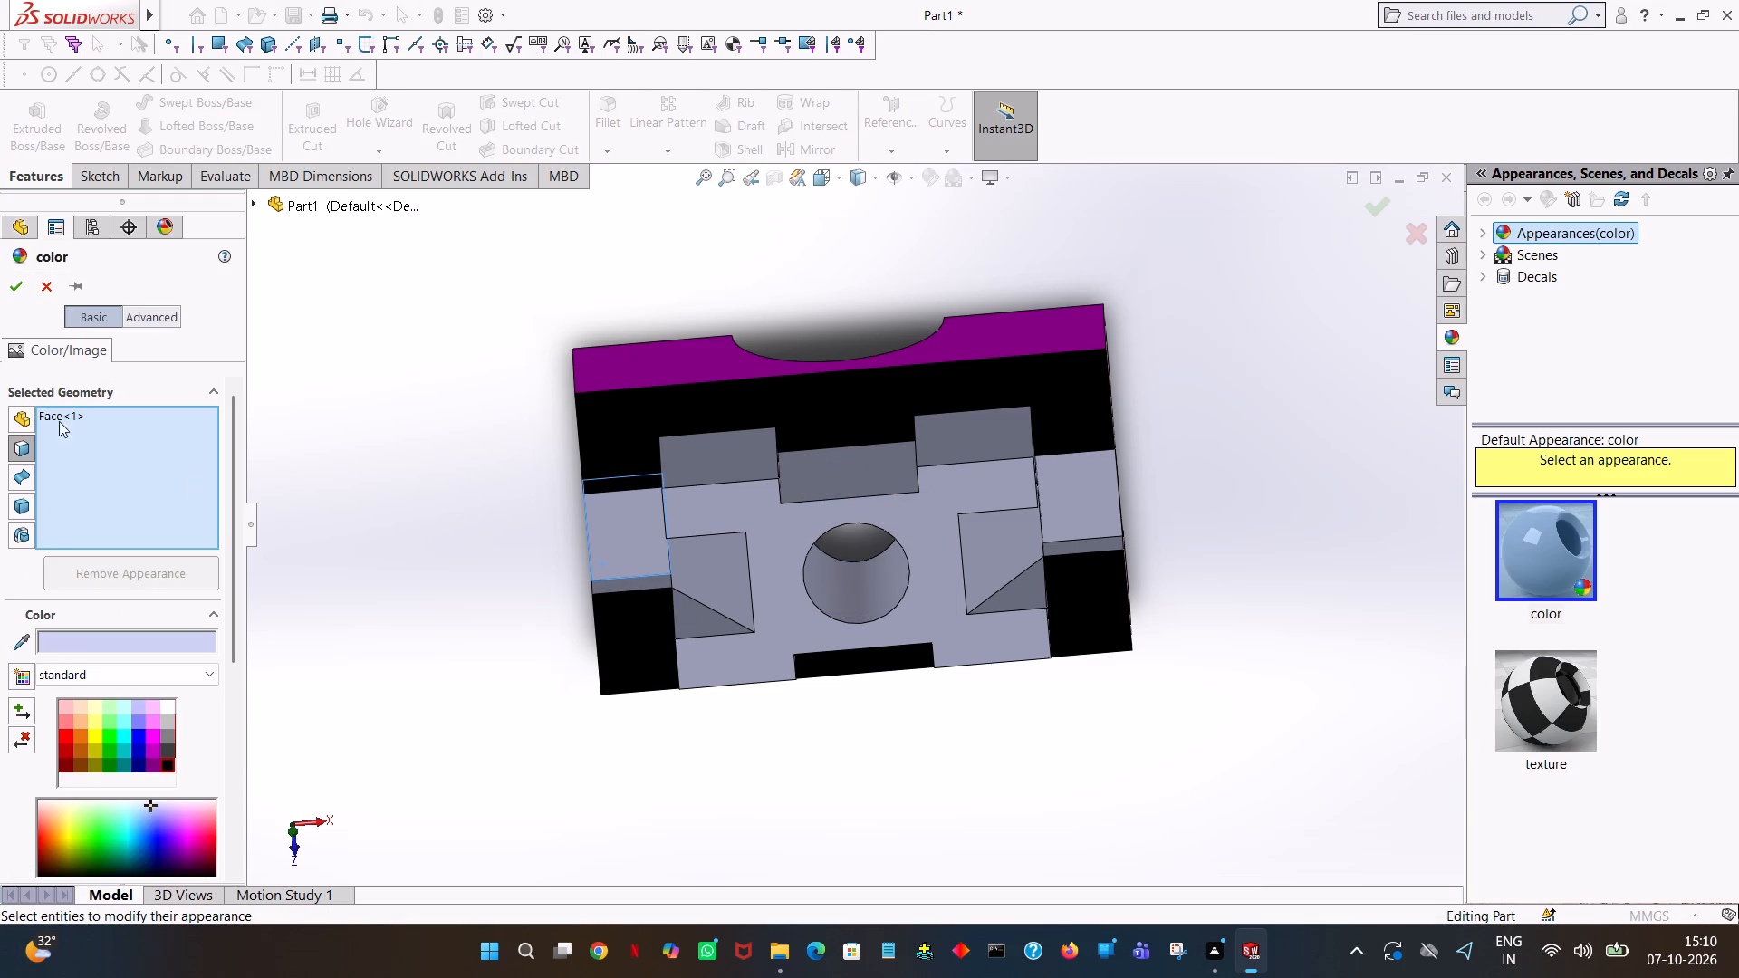
left_click(77, 705)
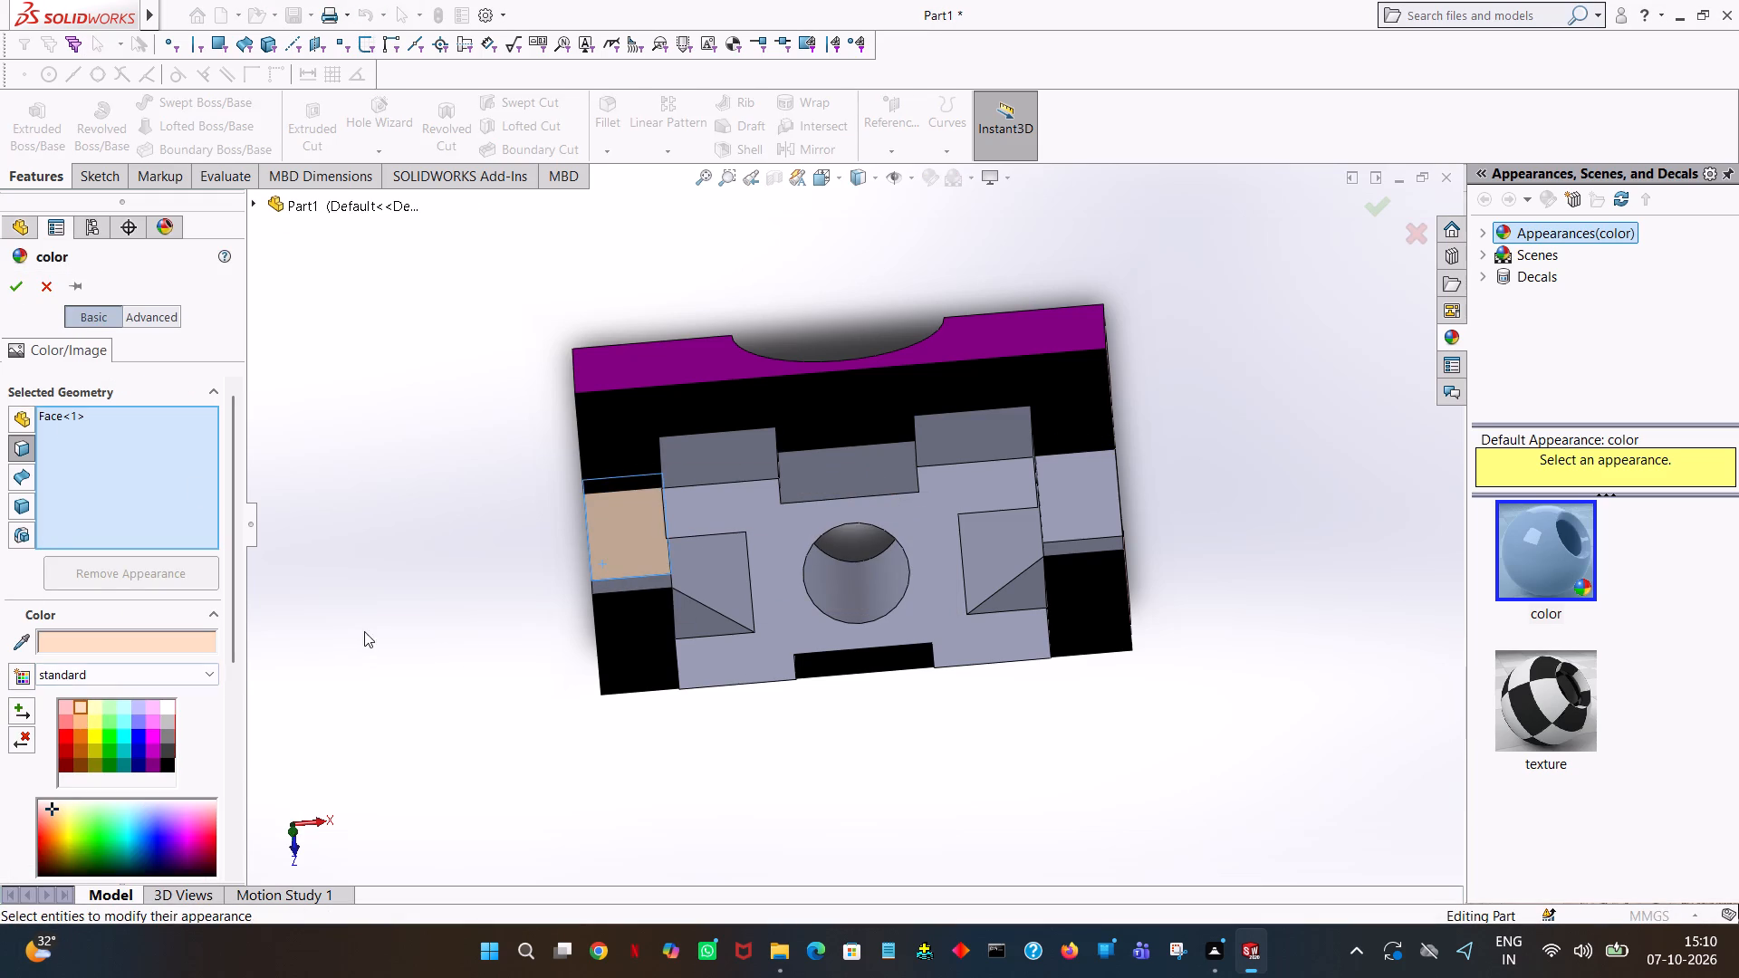
middle_click_drag(354, 596, 342, 477)
left_click(1068, 504)
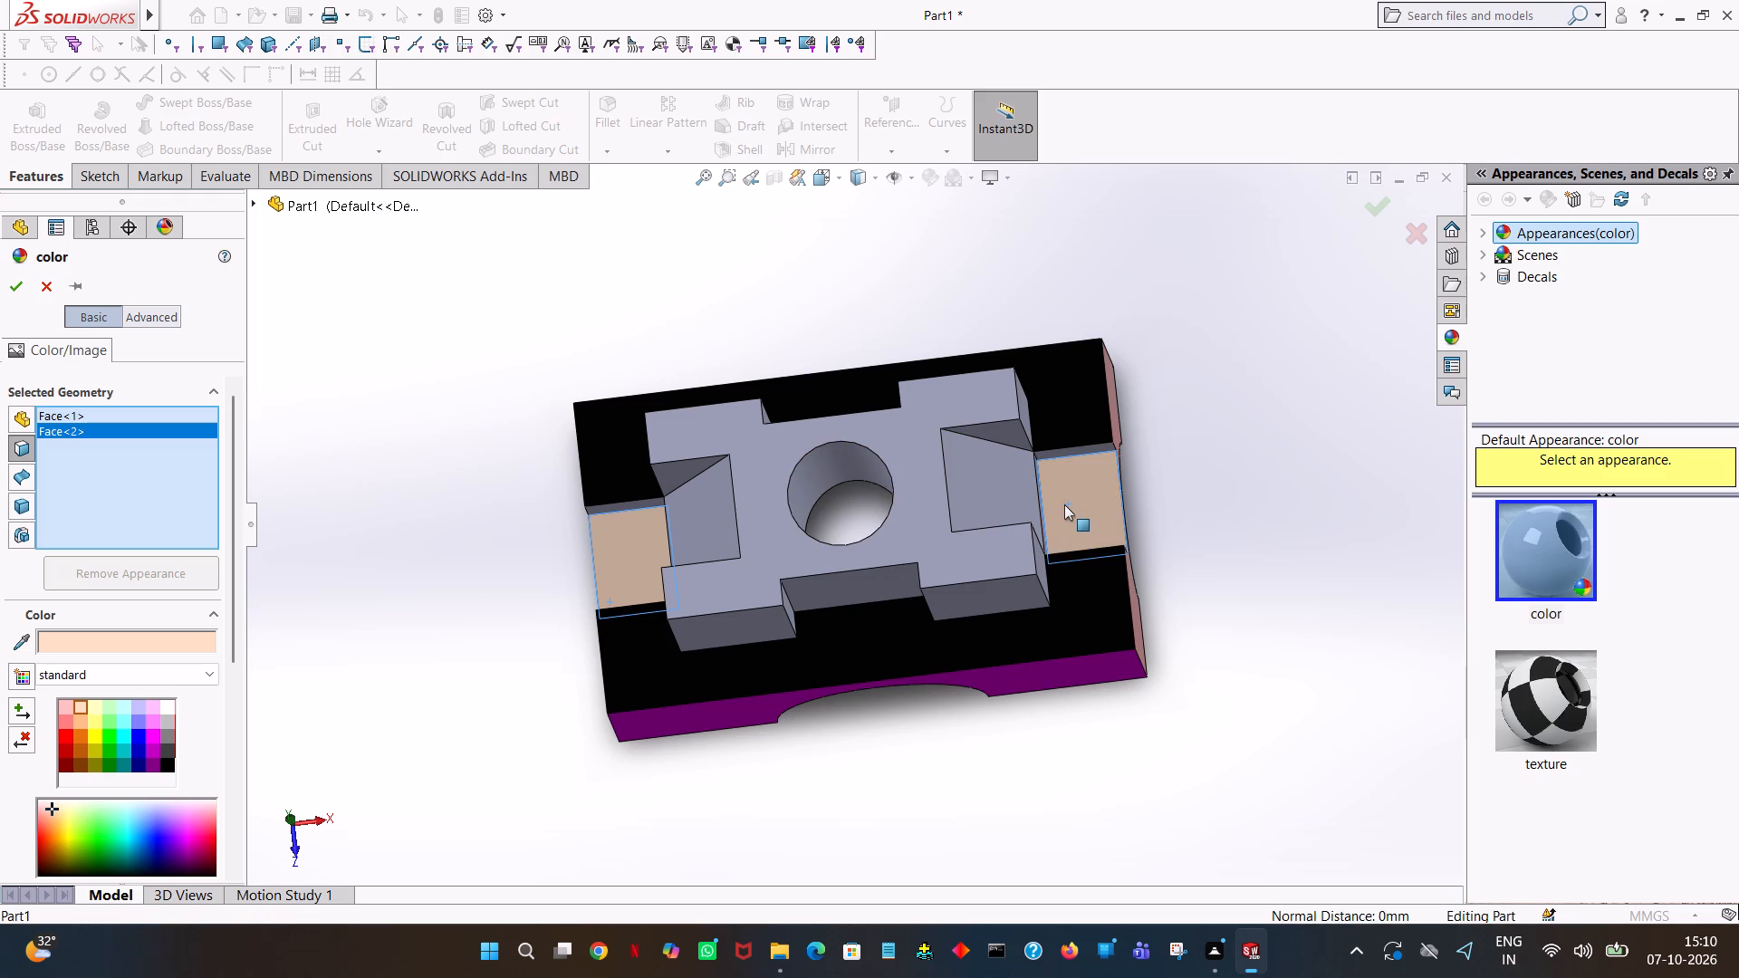
middle_click_drag(1065, 504, 1042, 369)
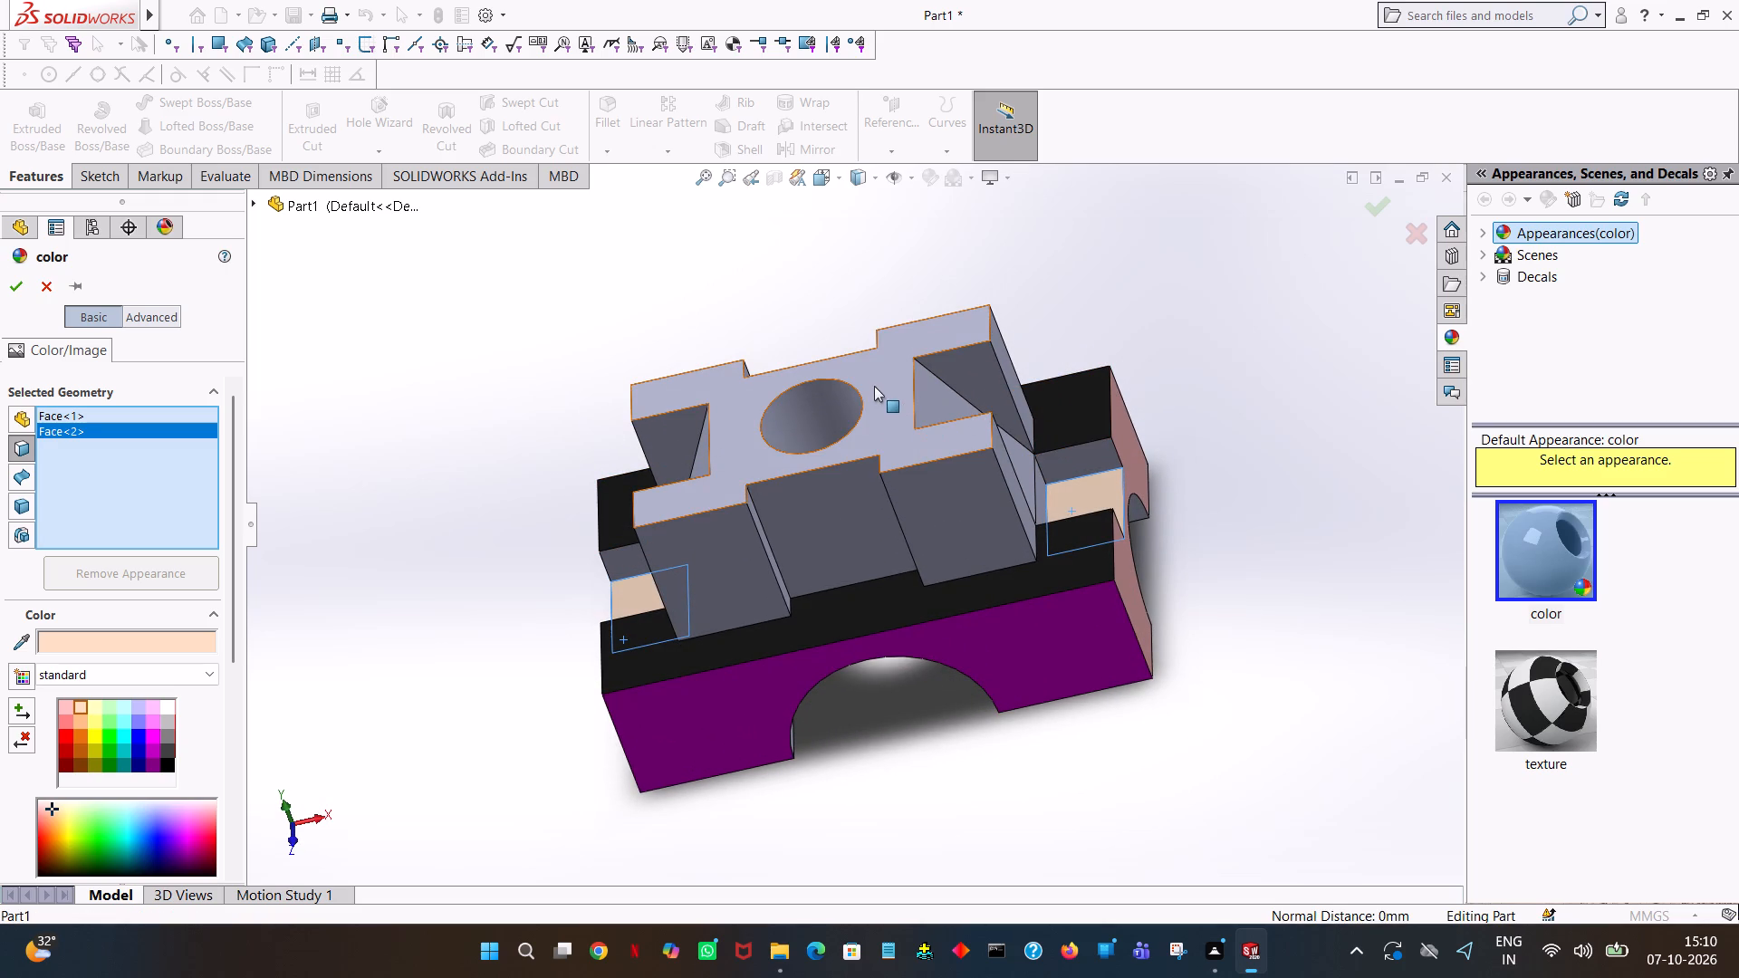
left_click(874, 386)
left_click(10, 273)
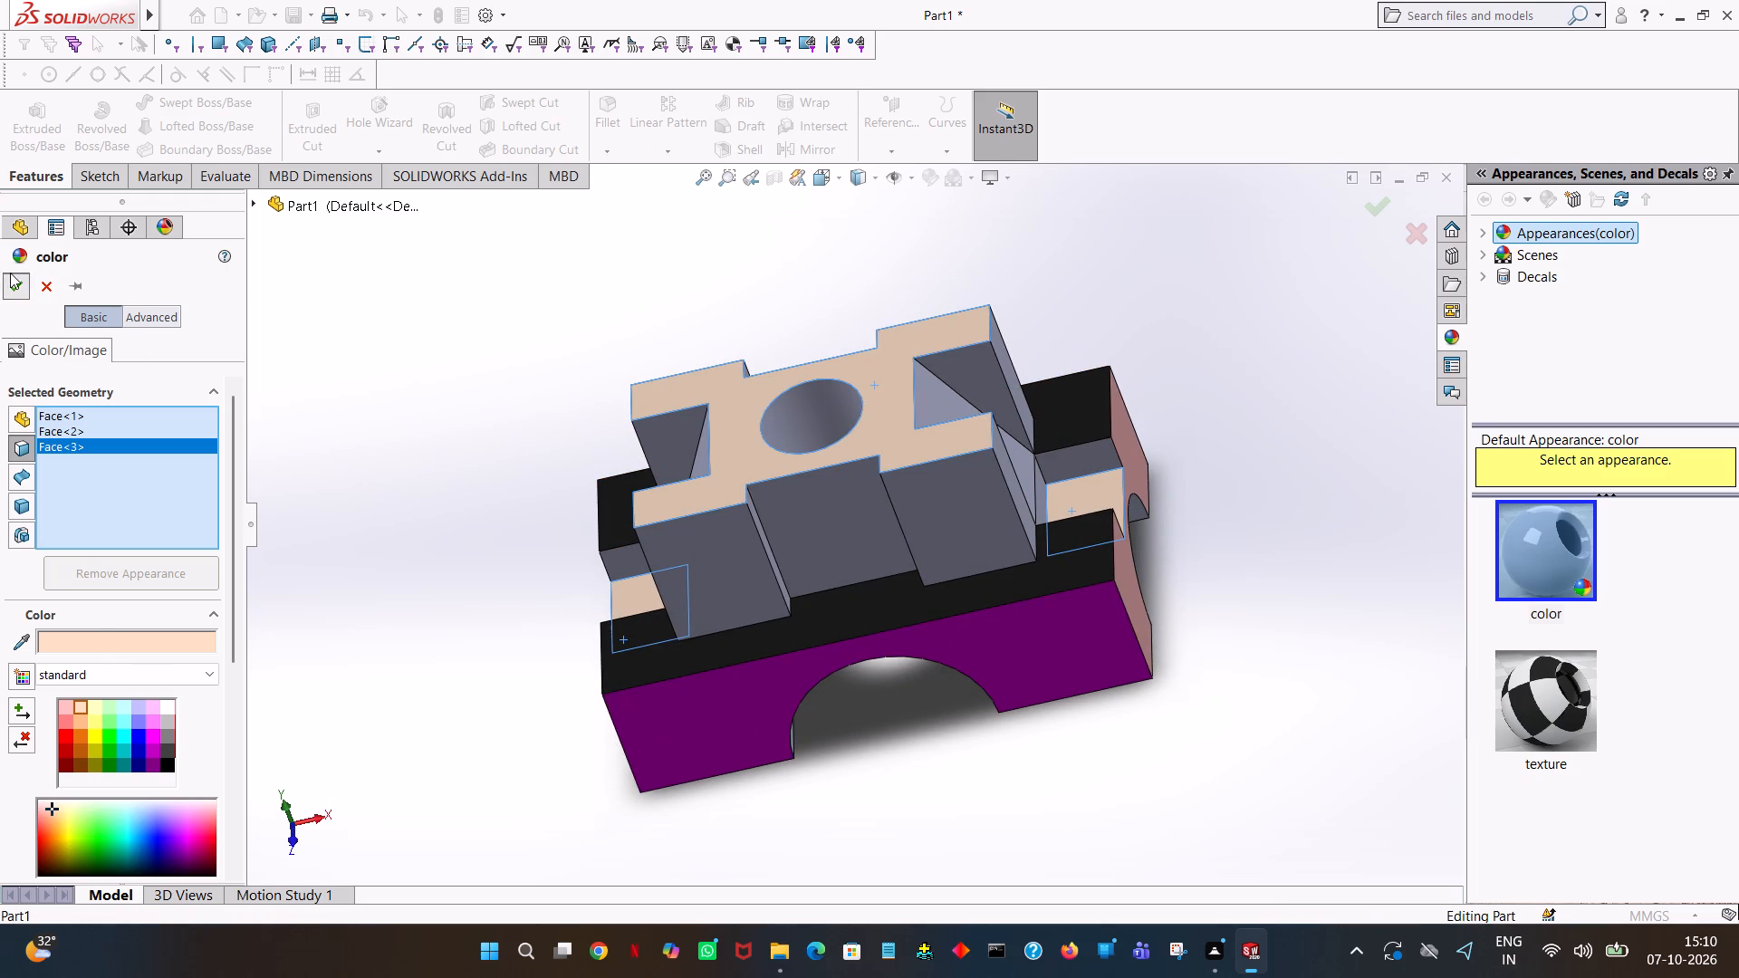
left_click(324, 297)
Apply a blue face colour to the vertical inner wall of the base slot at both ends, below the sloped faces.
middle_click_drag(404, 283, 552, 227)
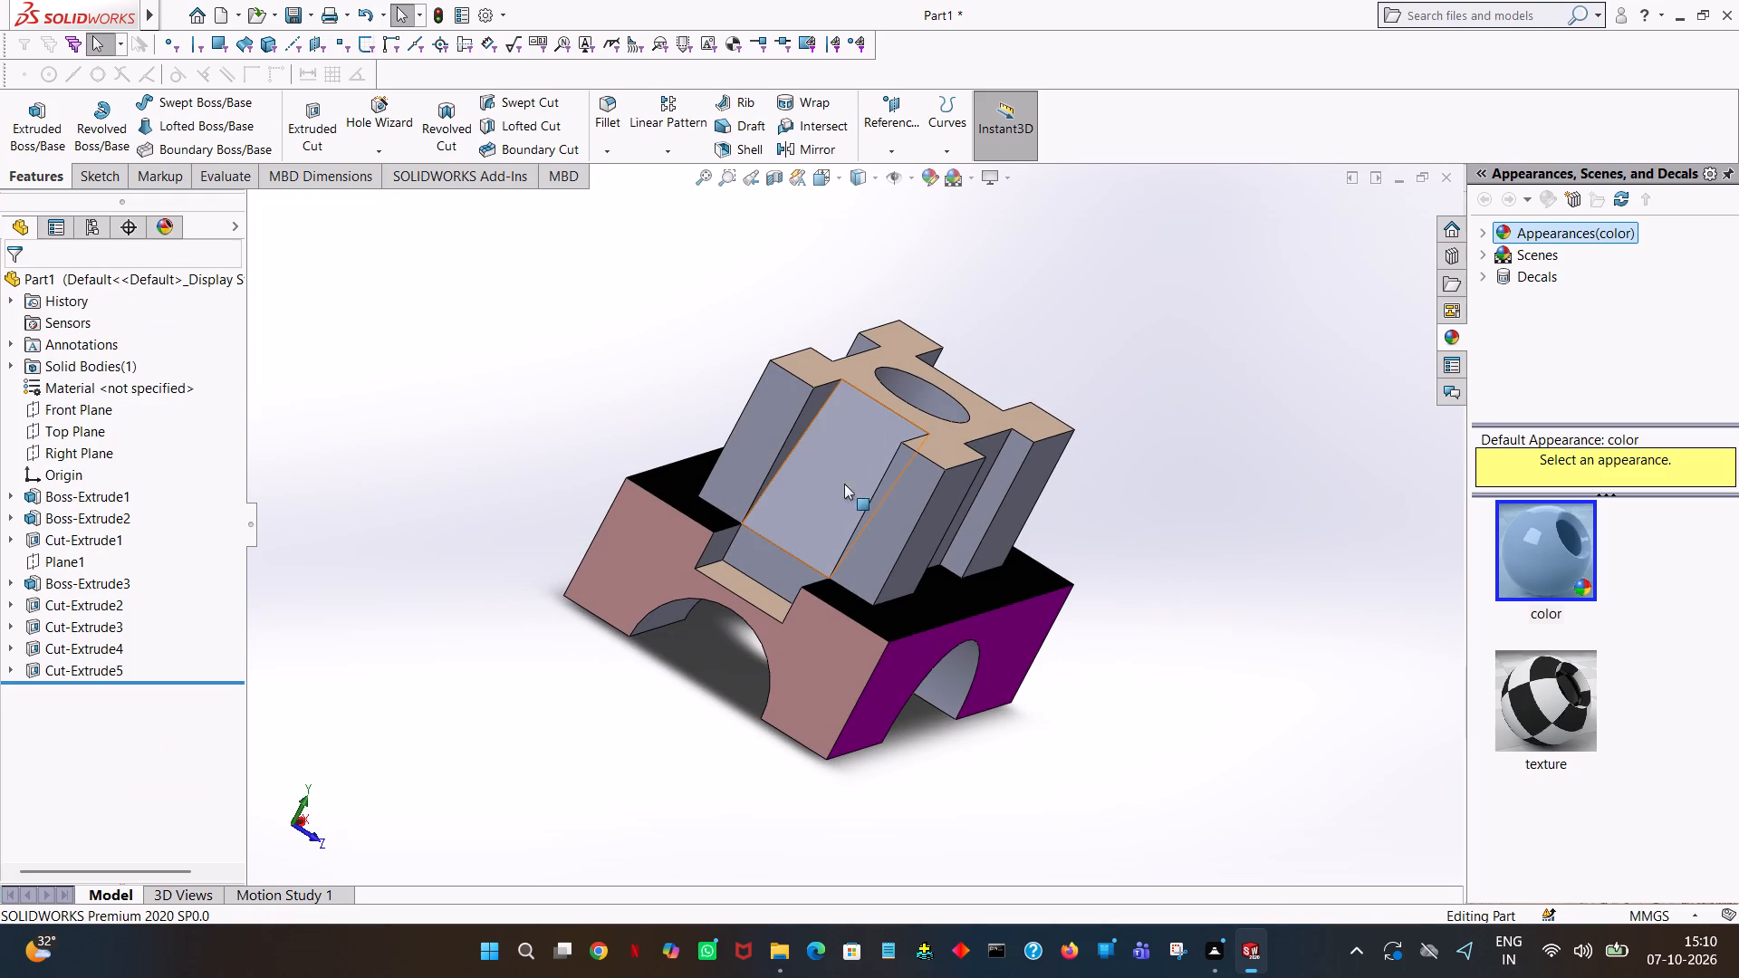
left_click(754, 566)
left_click(950, 481)
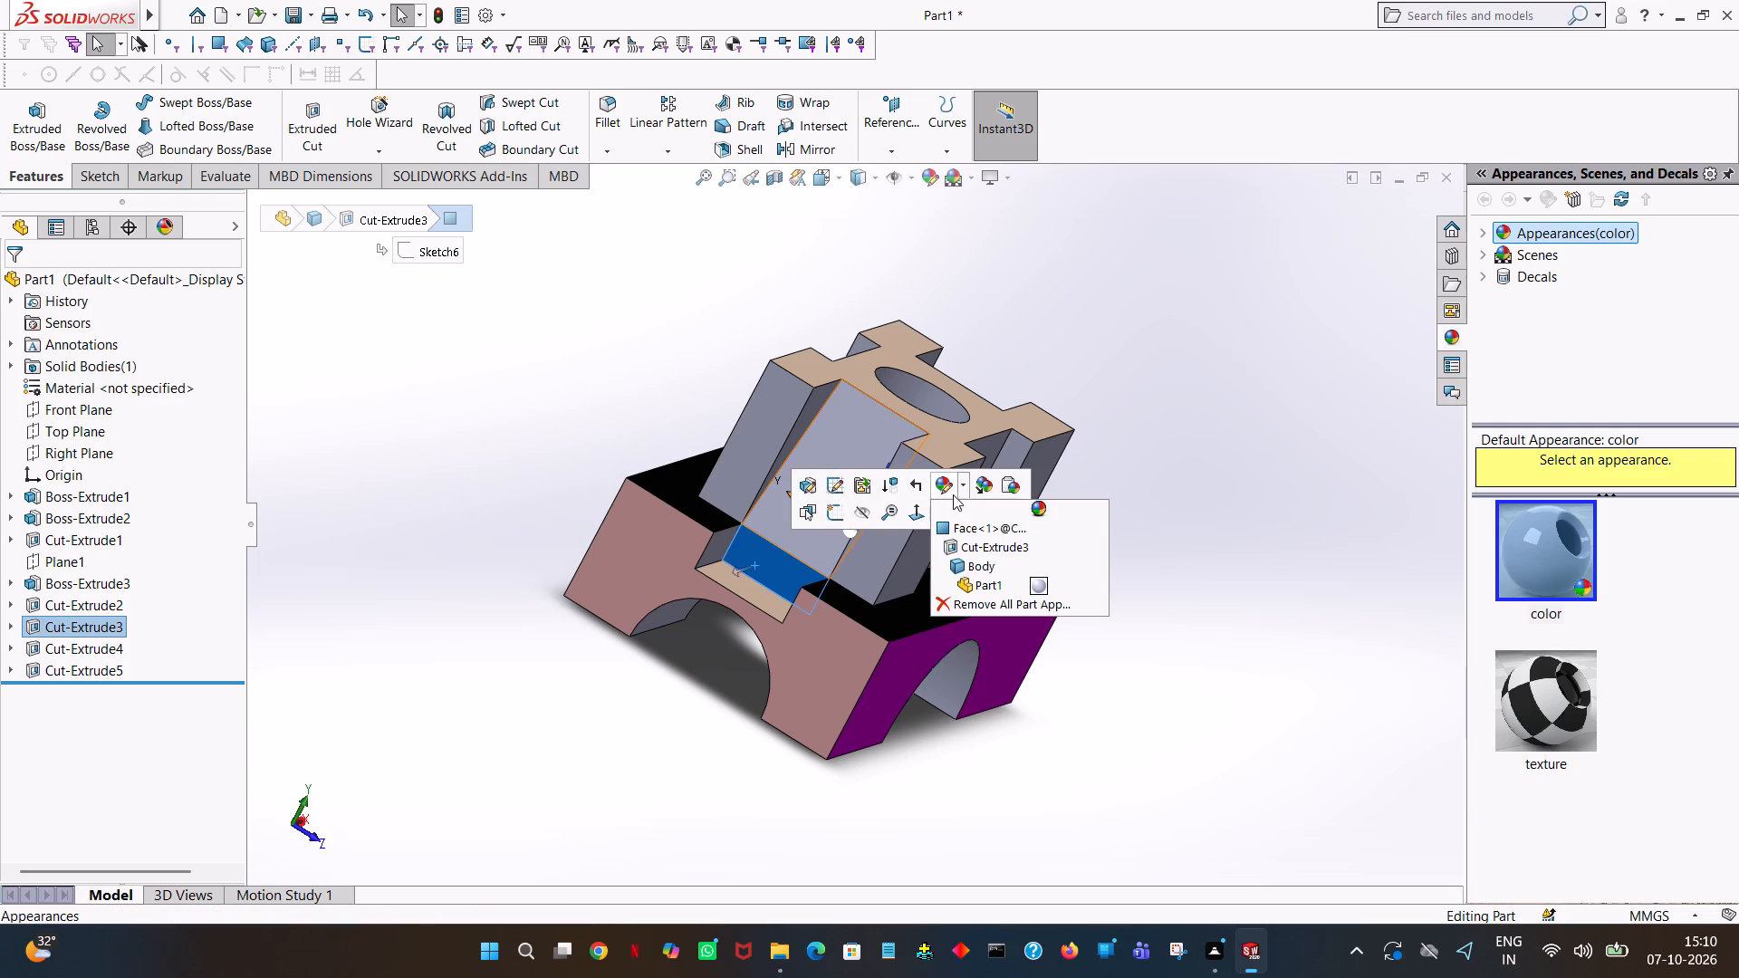
left_click(956, 523)
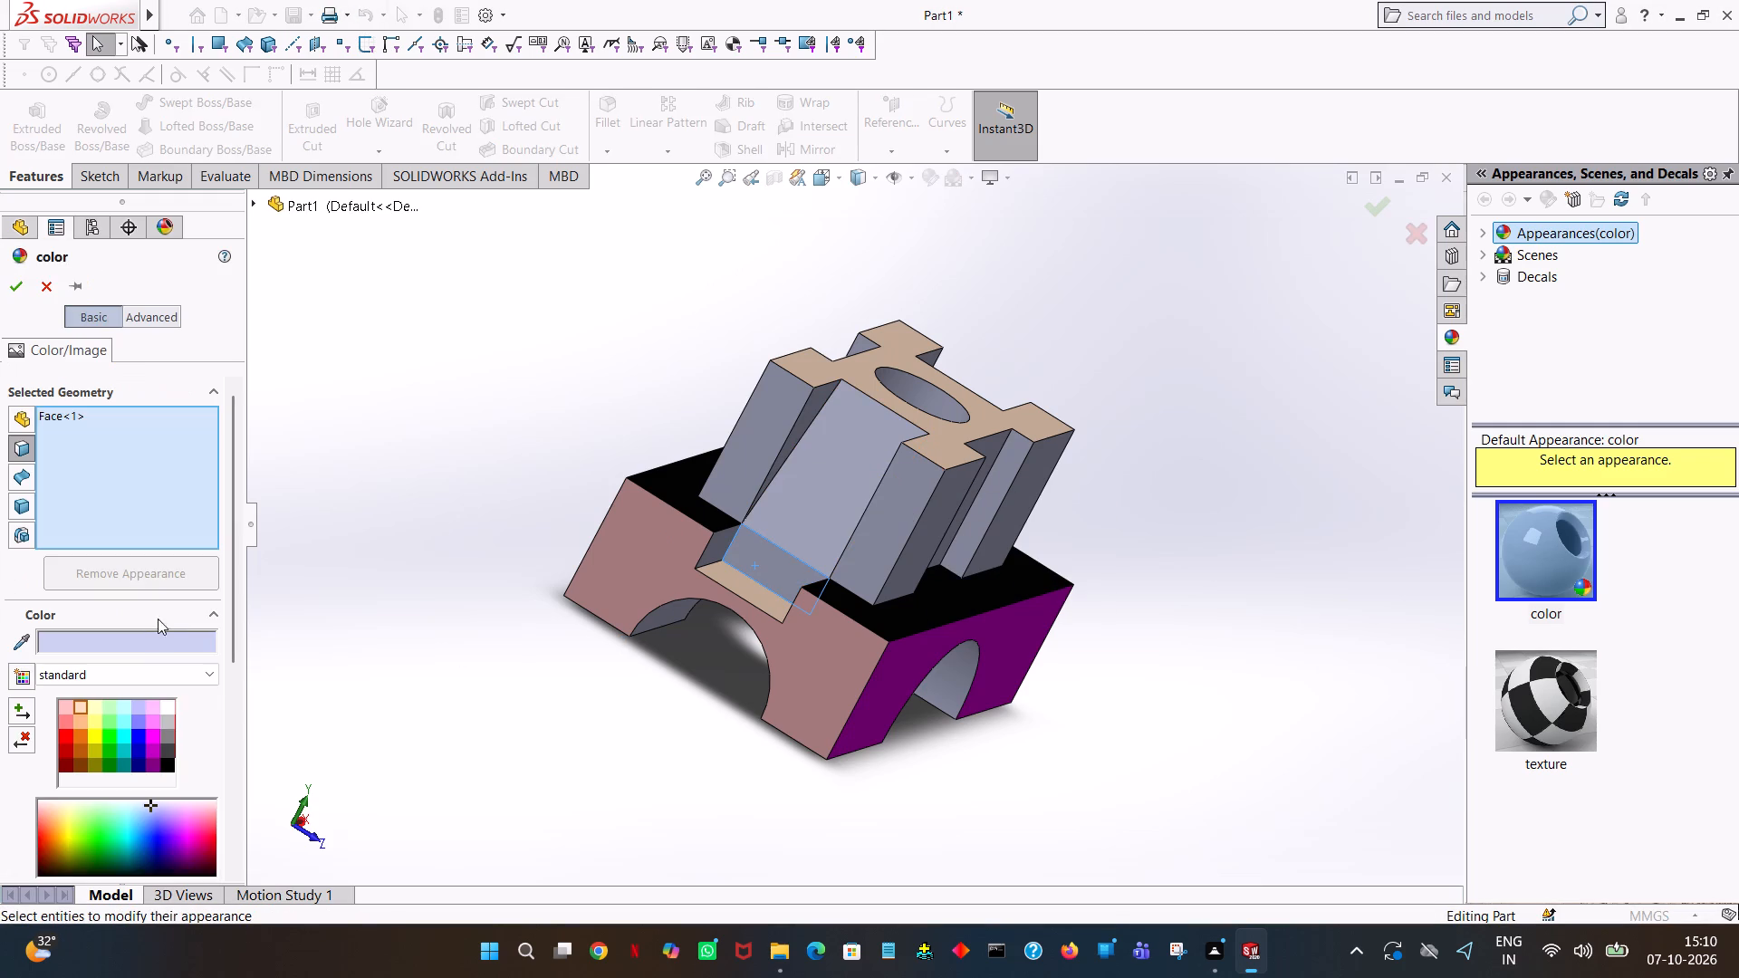
left_click(142, 708)
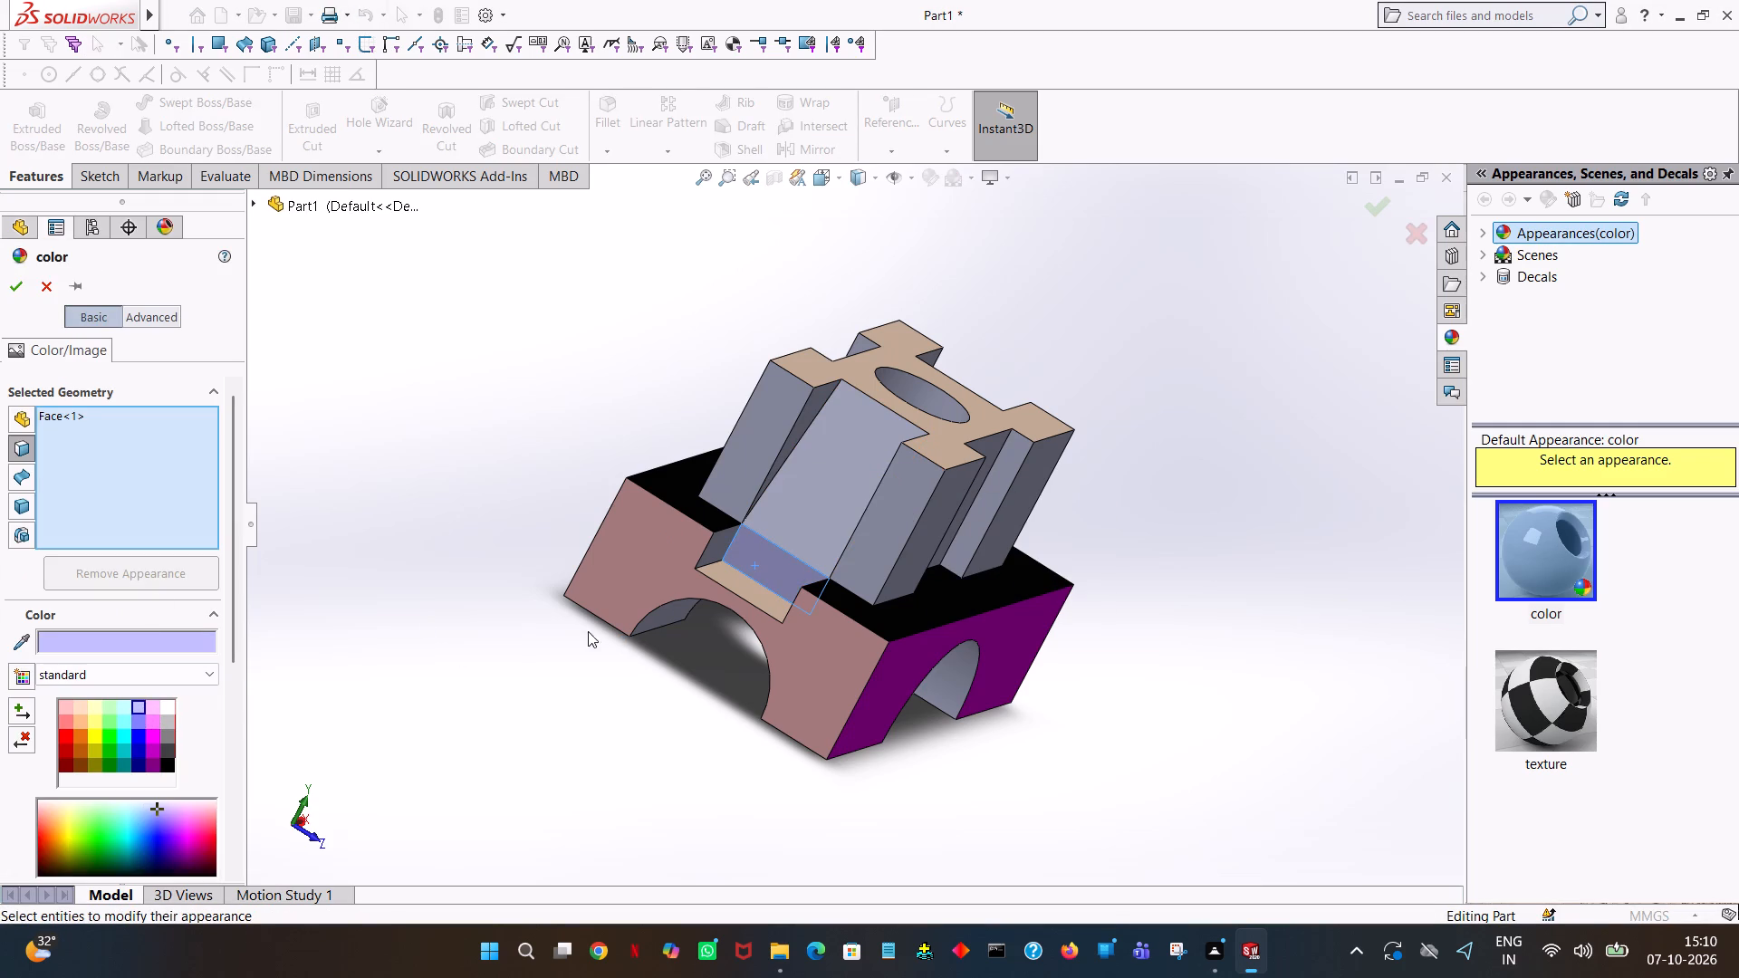
middle_click_drag(568, 613, 565, 629)
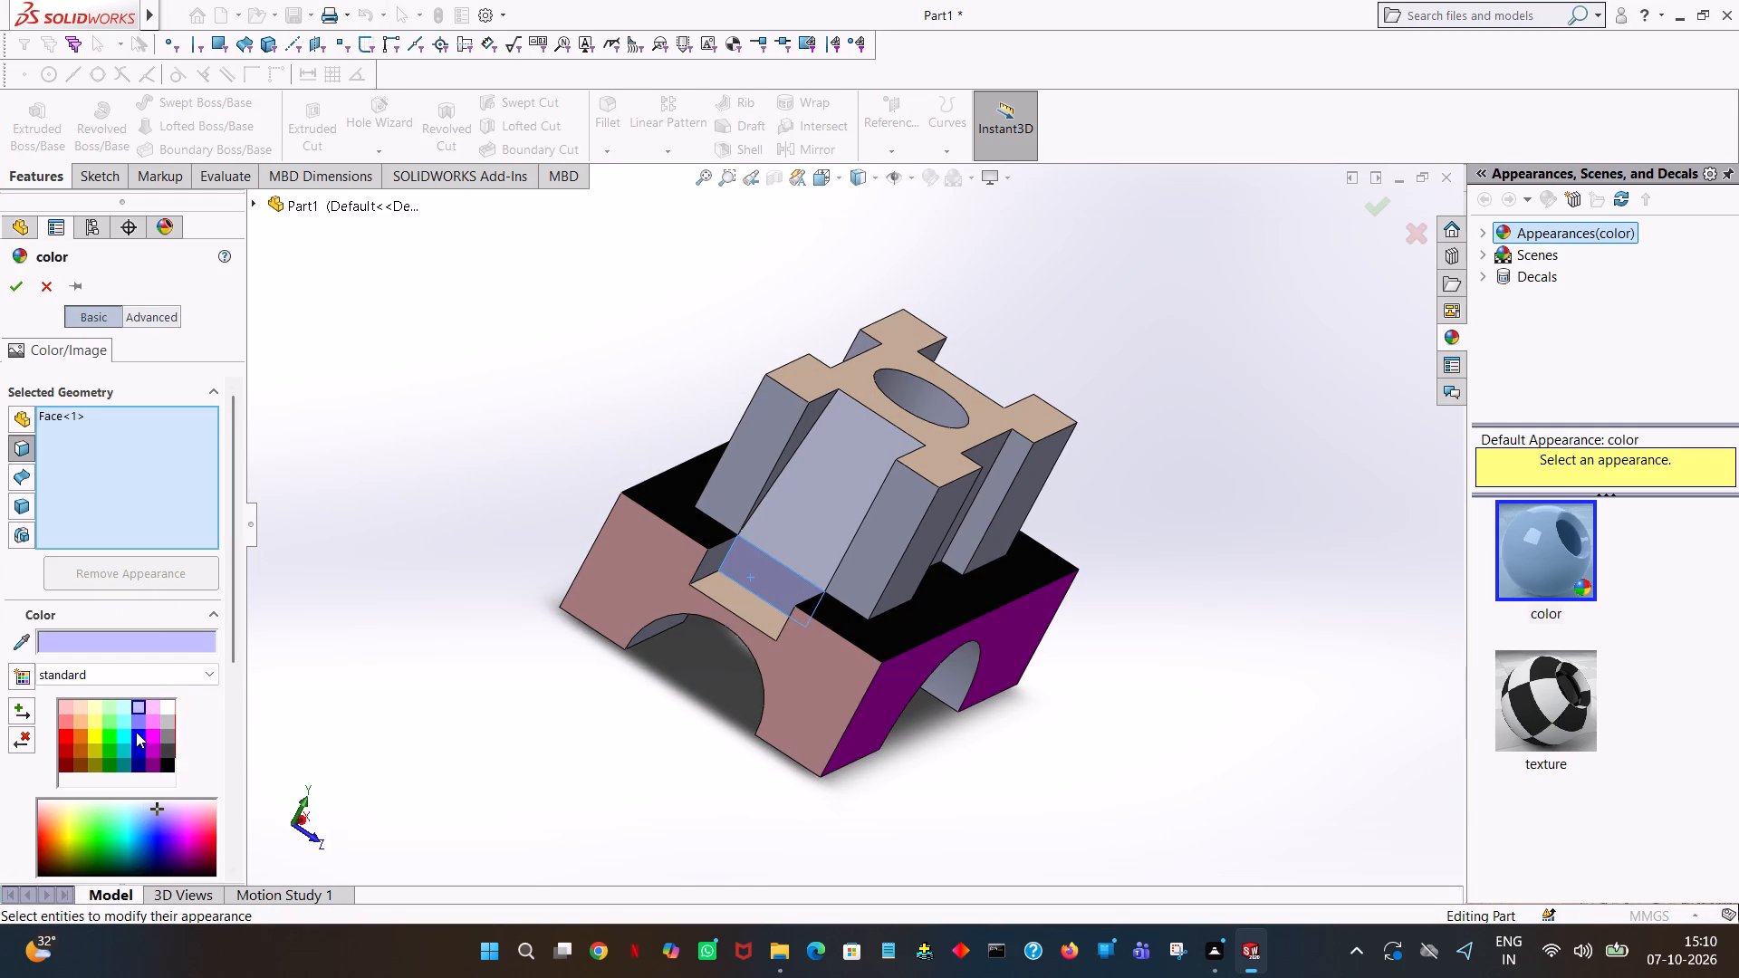
left_click(135, 722)
left_click(139, 733)
middle_click_drag(1076, 679, 868, 756)
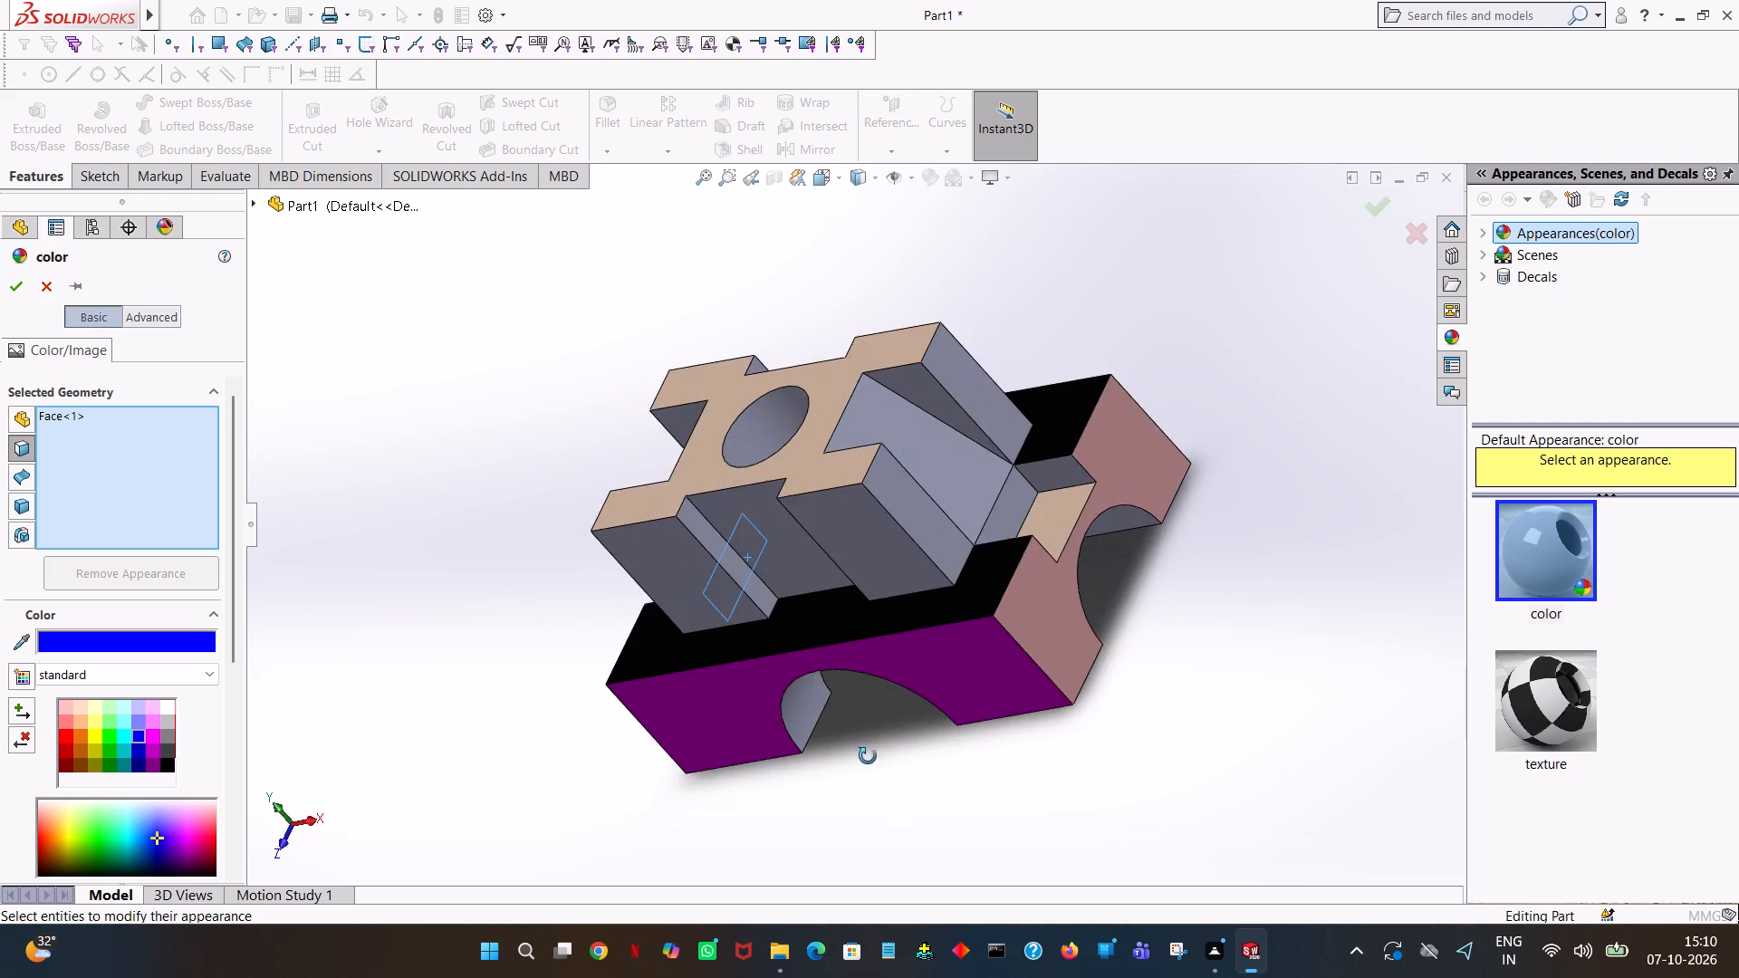
middle_click_drag(868, 756, 864, 762)
middle_click_drag(864, 764, 1020, 599)
middle_click_drag(821, 727, 803, 740)
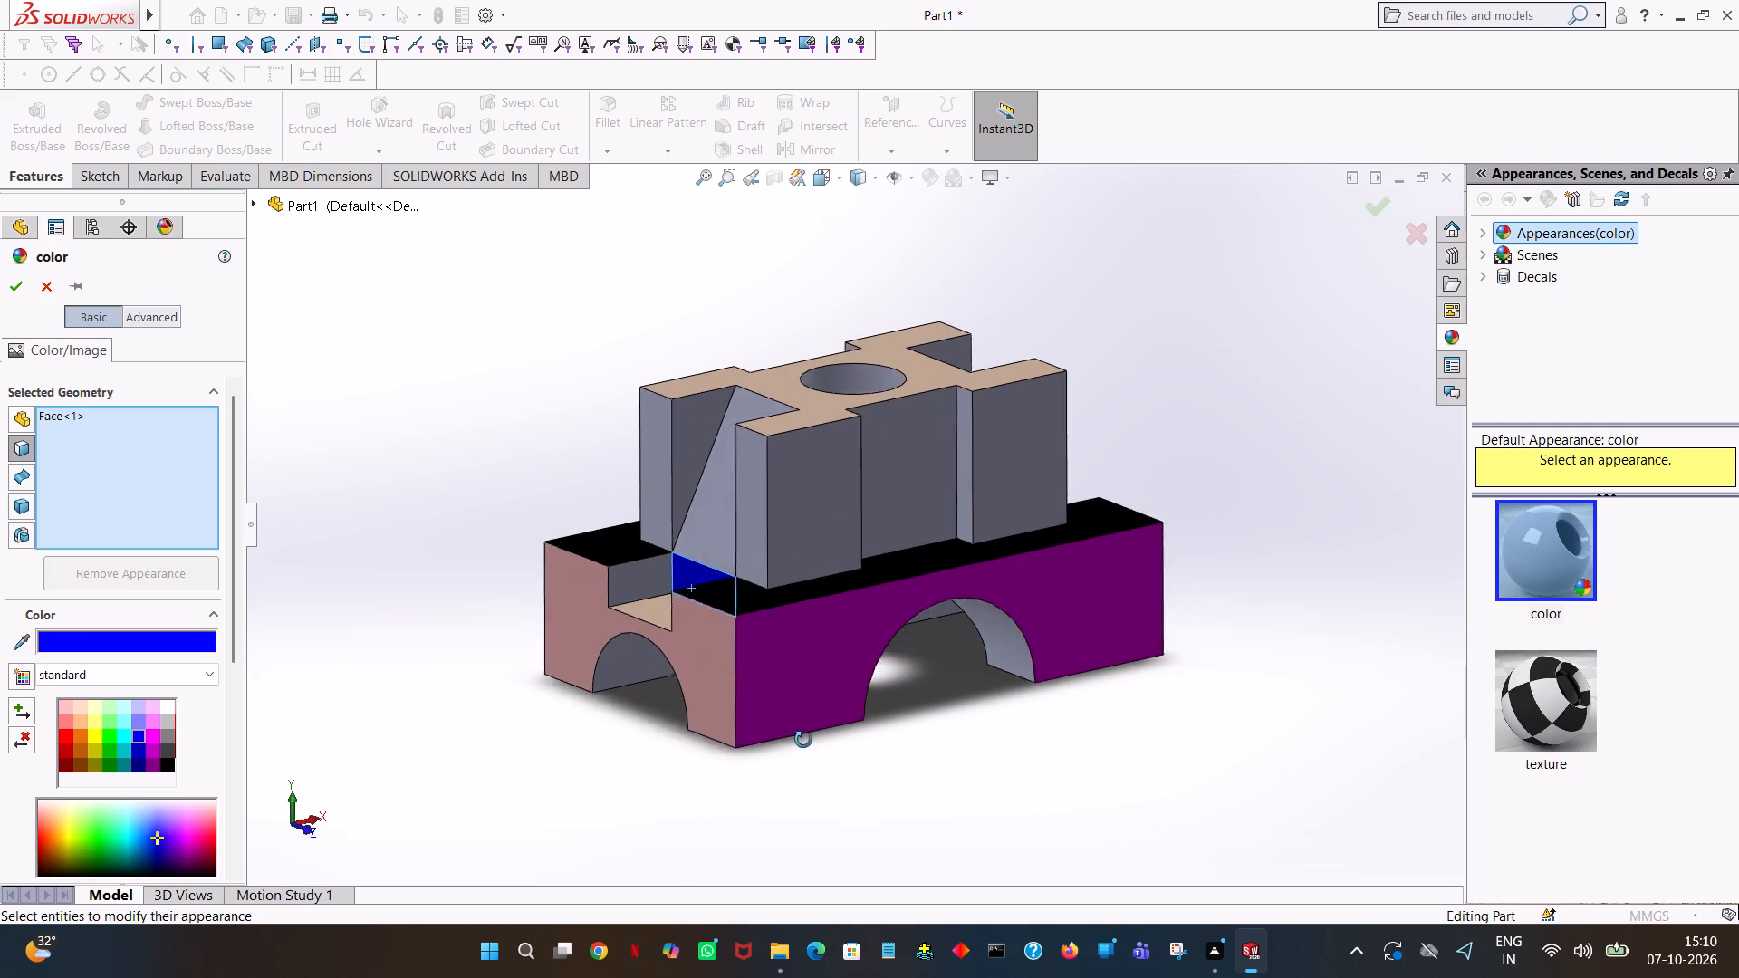
middle_click_drag(803, 740, 698, 802)
left_click(1038, 494)
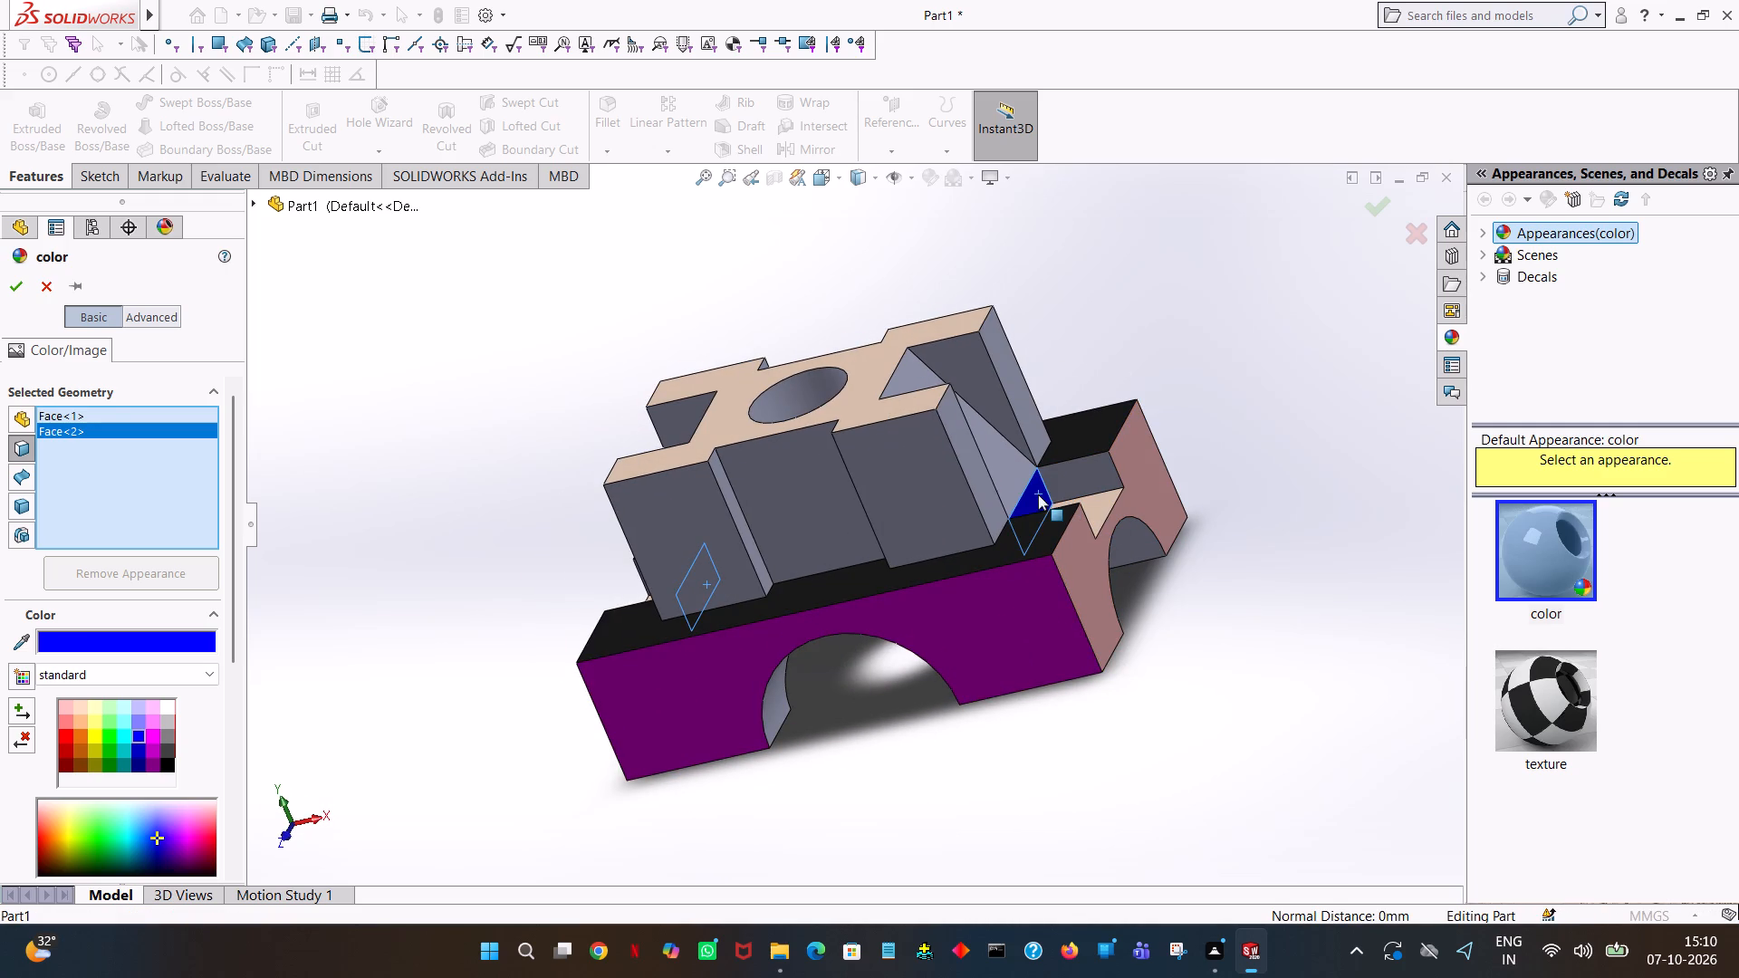
left_click(4, 288)
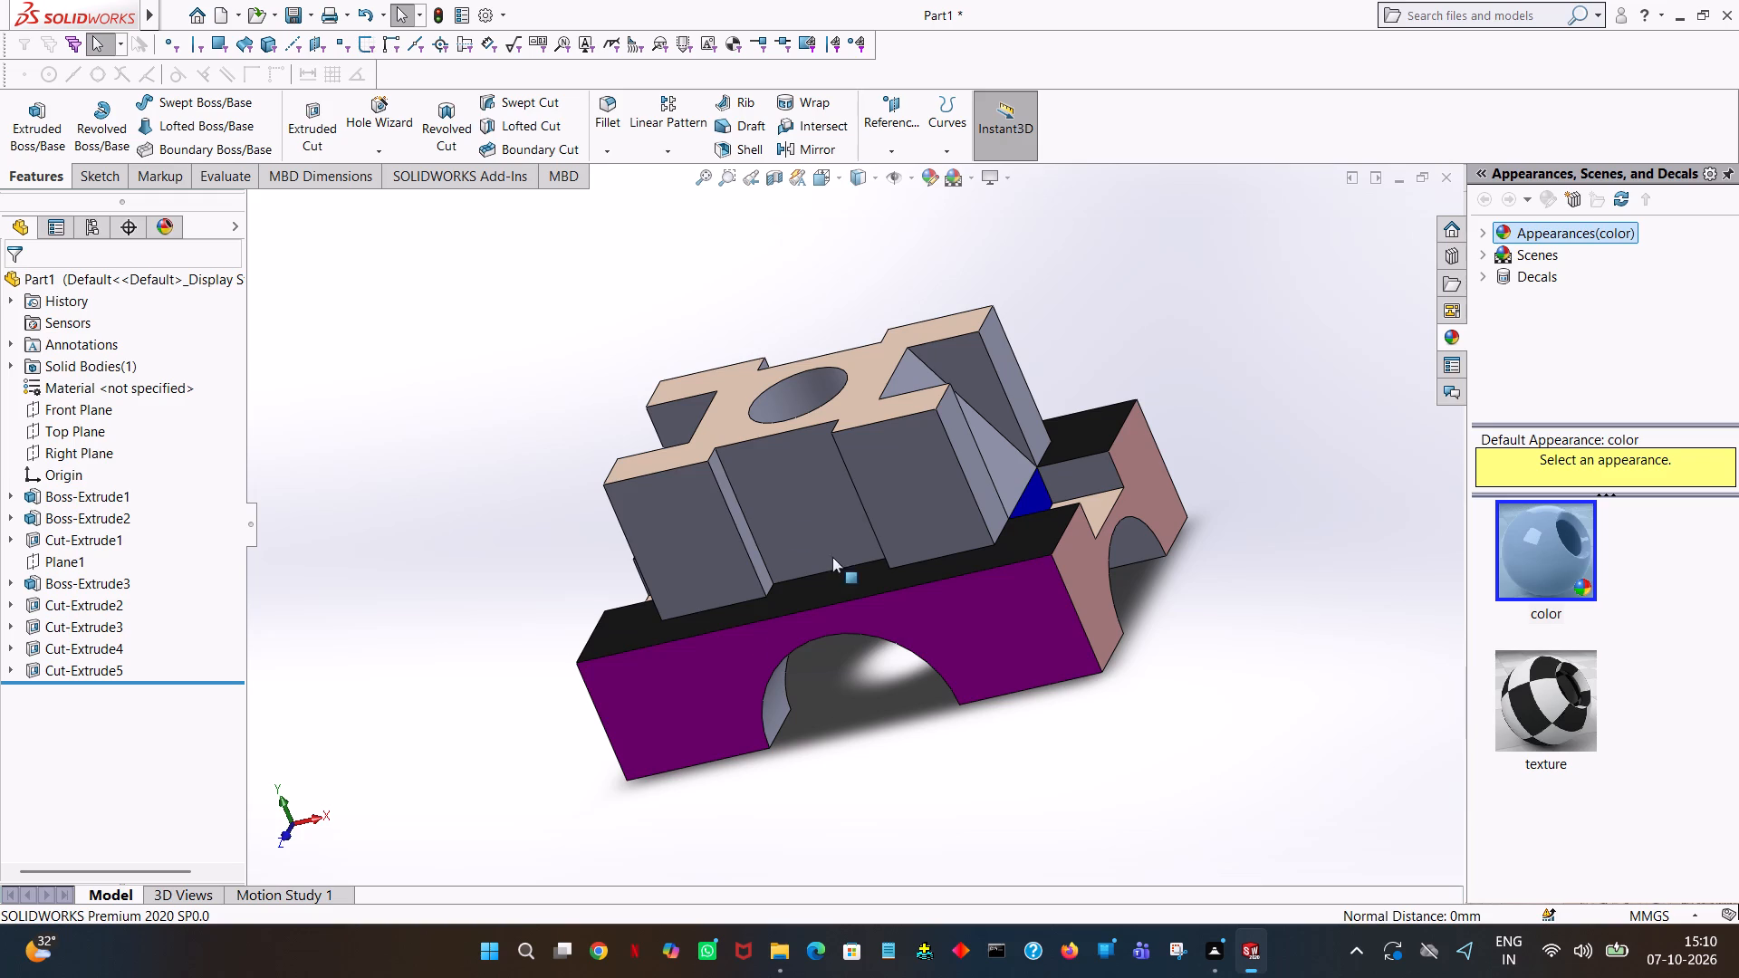
Apply a dark red face colour to the four outer side faces of the upper block, two on each long side.
left_click(711, 543)
right_click(711, 543)
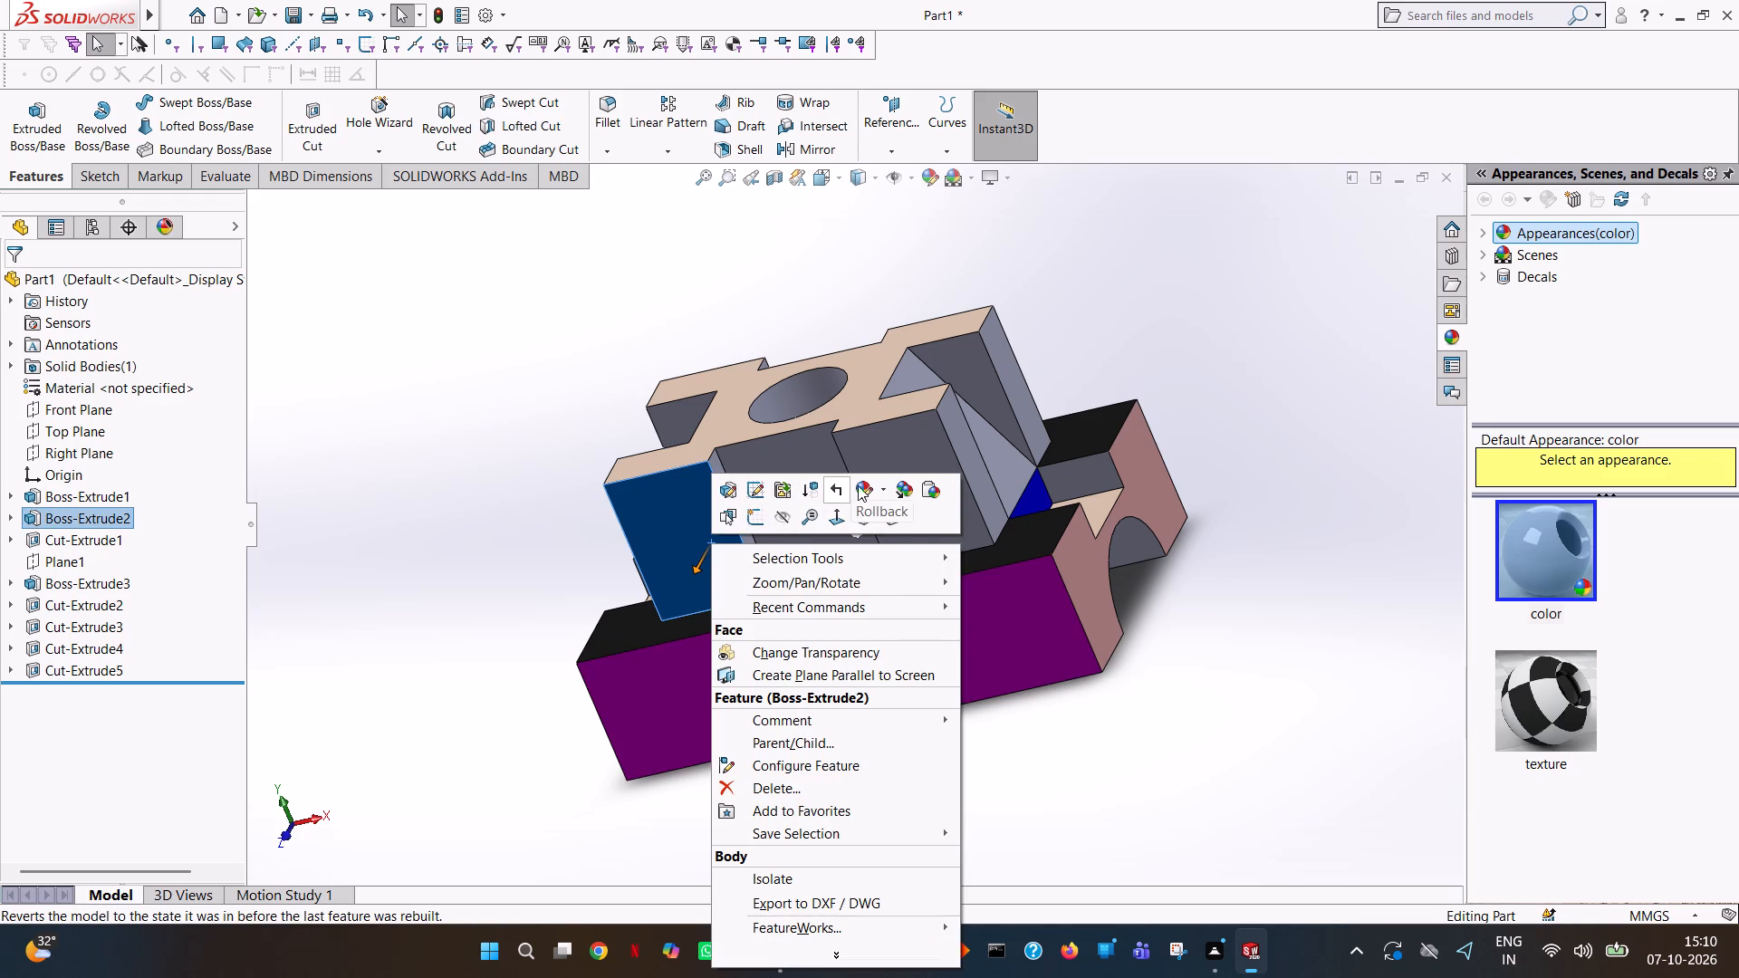
left_click(860, 487)
left_click(893, 526)
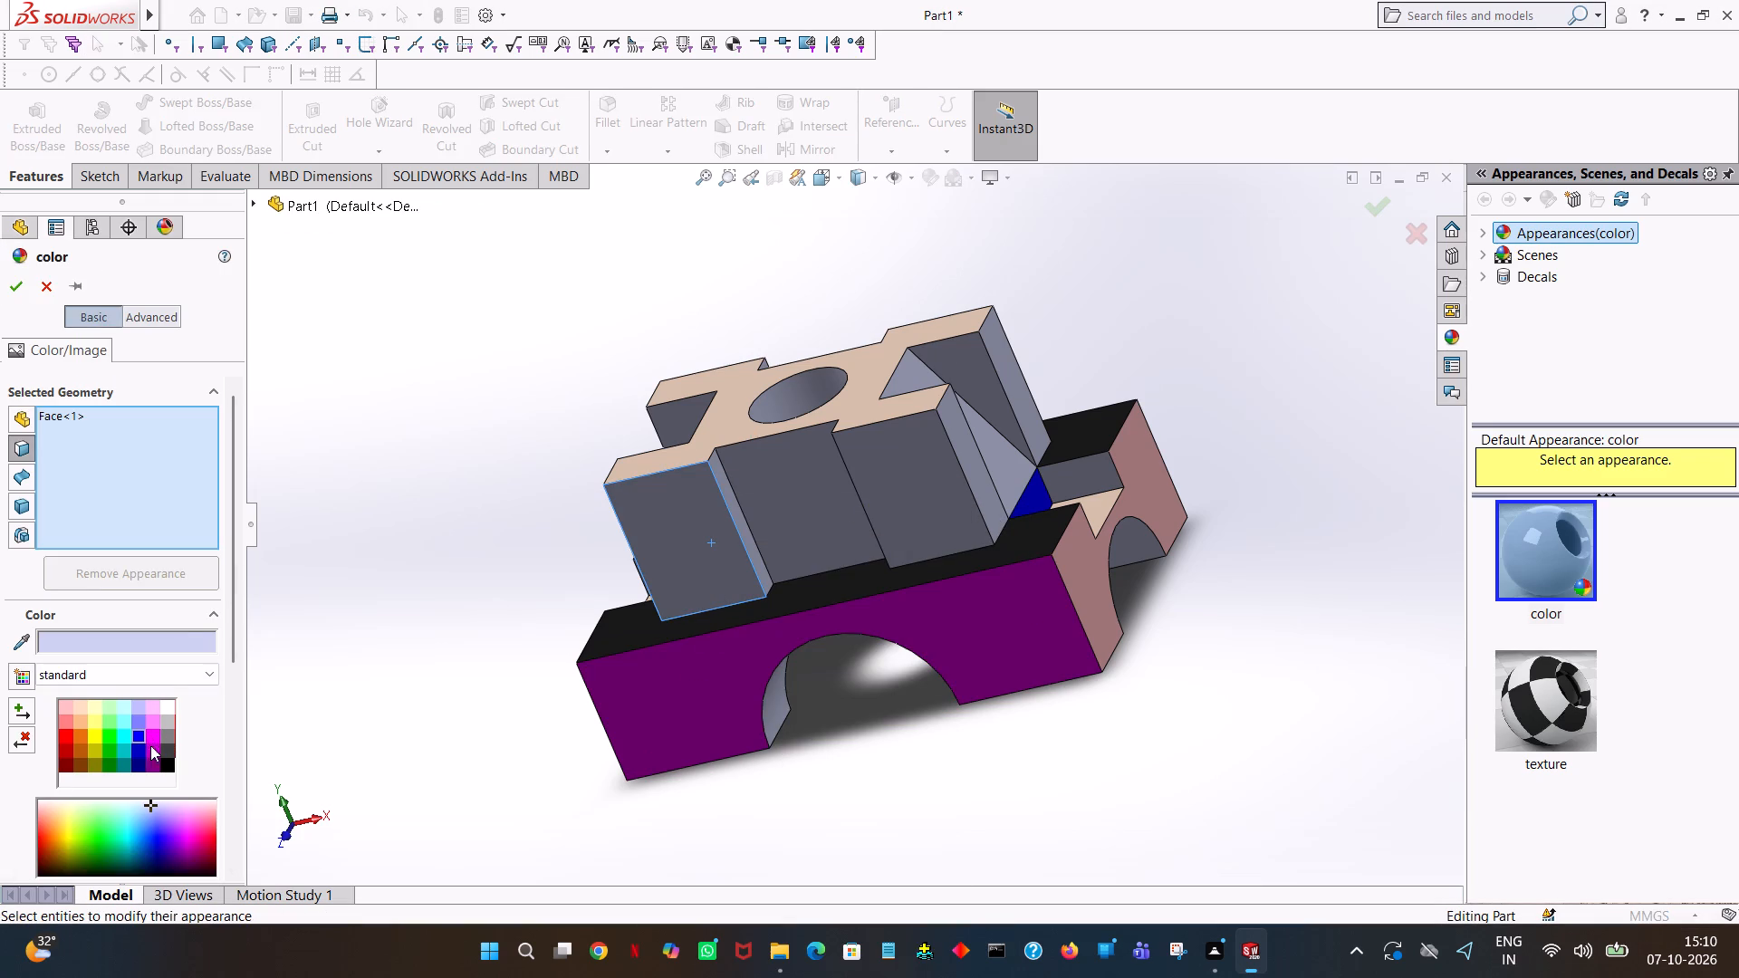
left_click(62, 749)
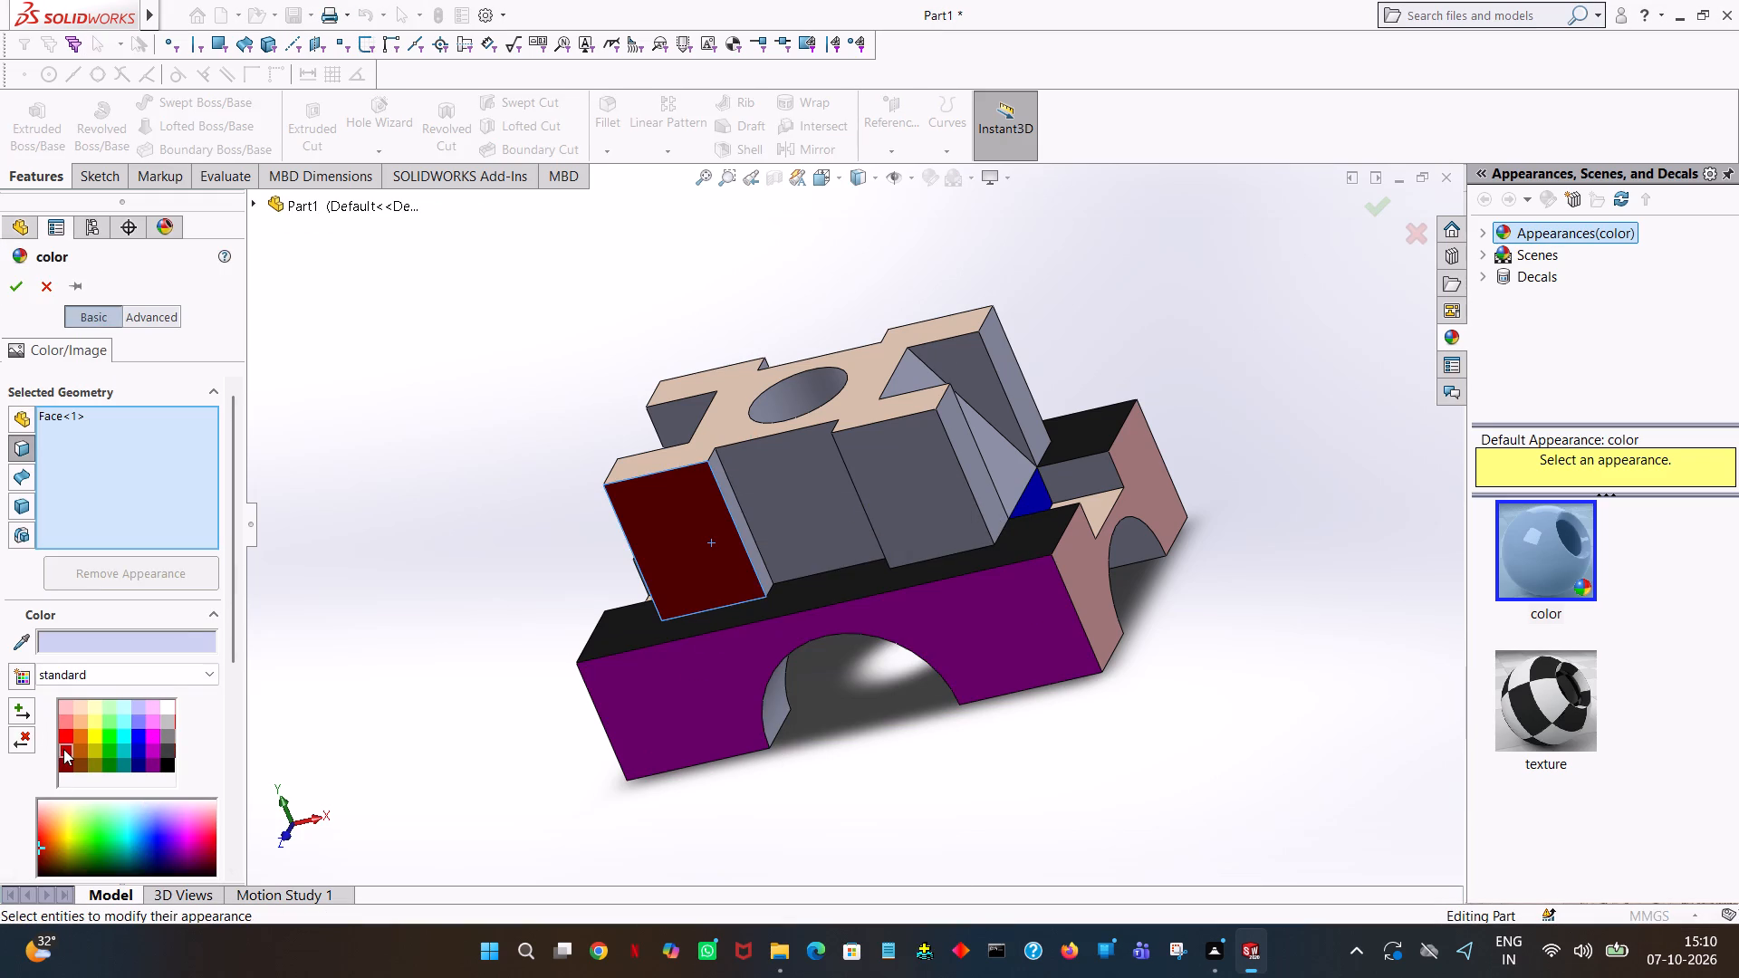
left_click(944, 523)
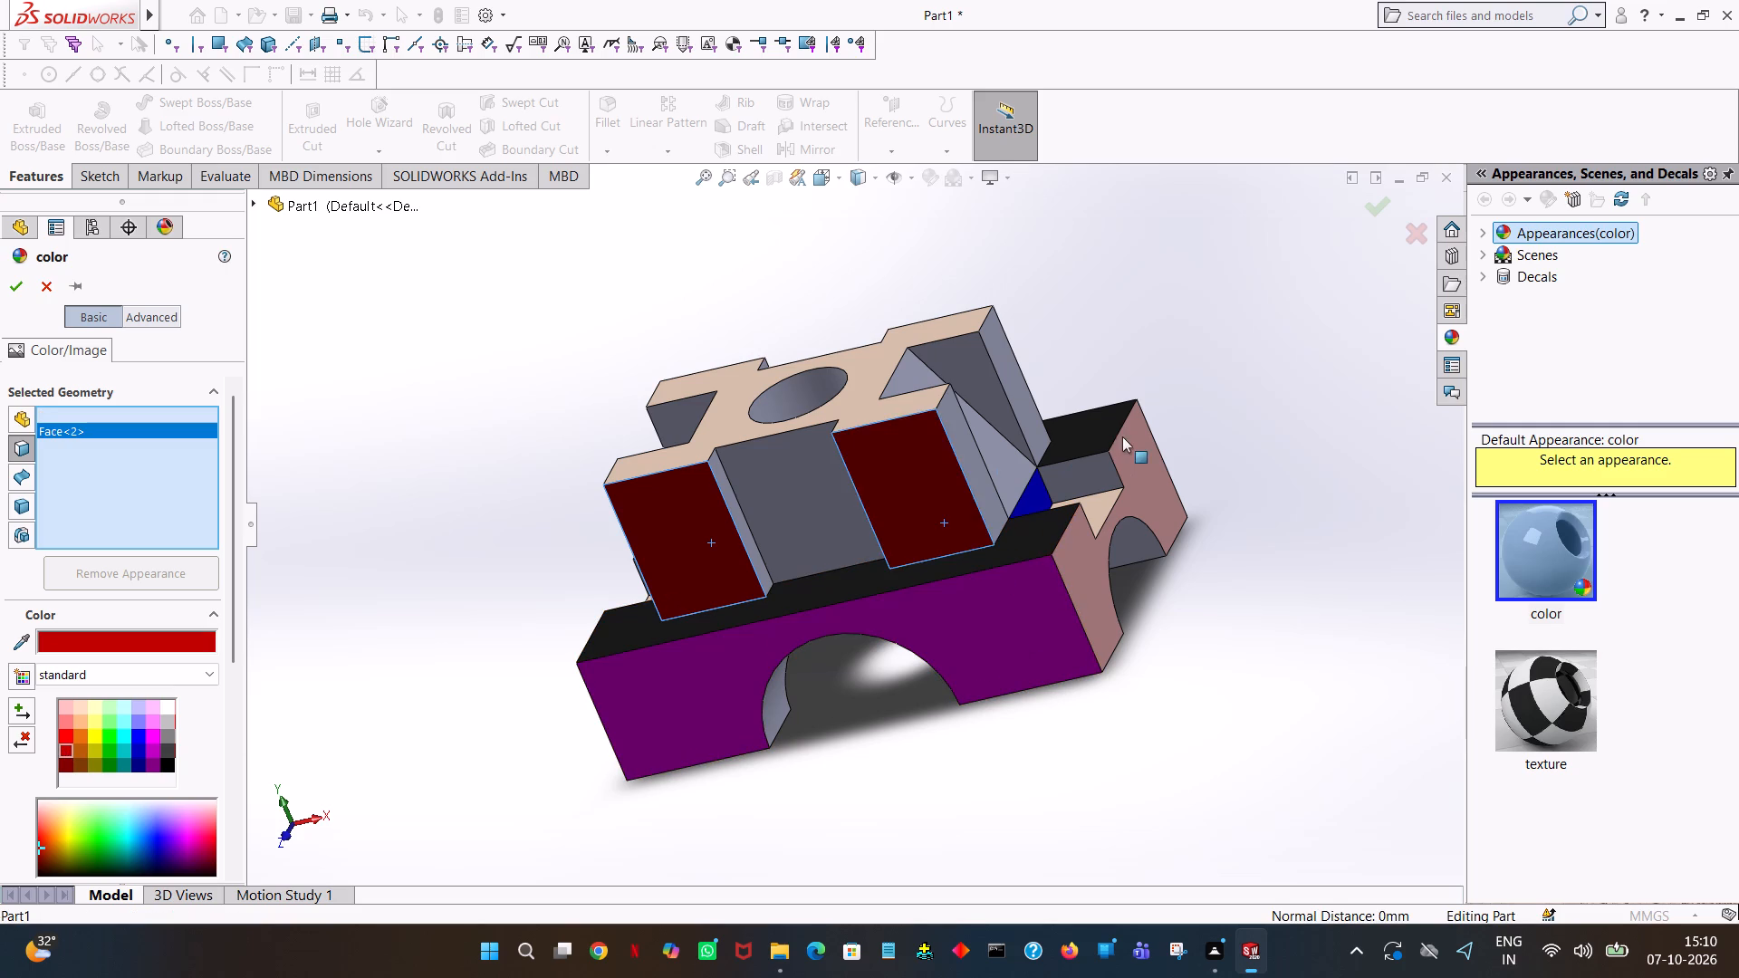
middle_click_drag(1123, 436, 956, 755)
left_click(783, 587)
left_click(865, 380)
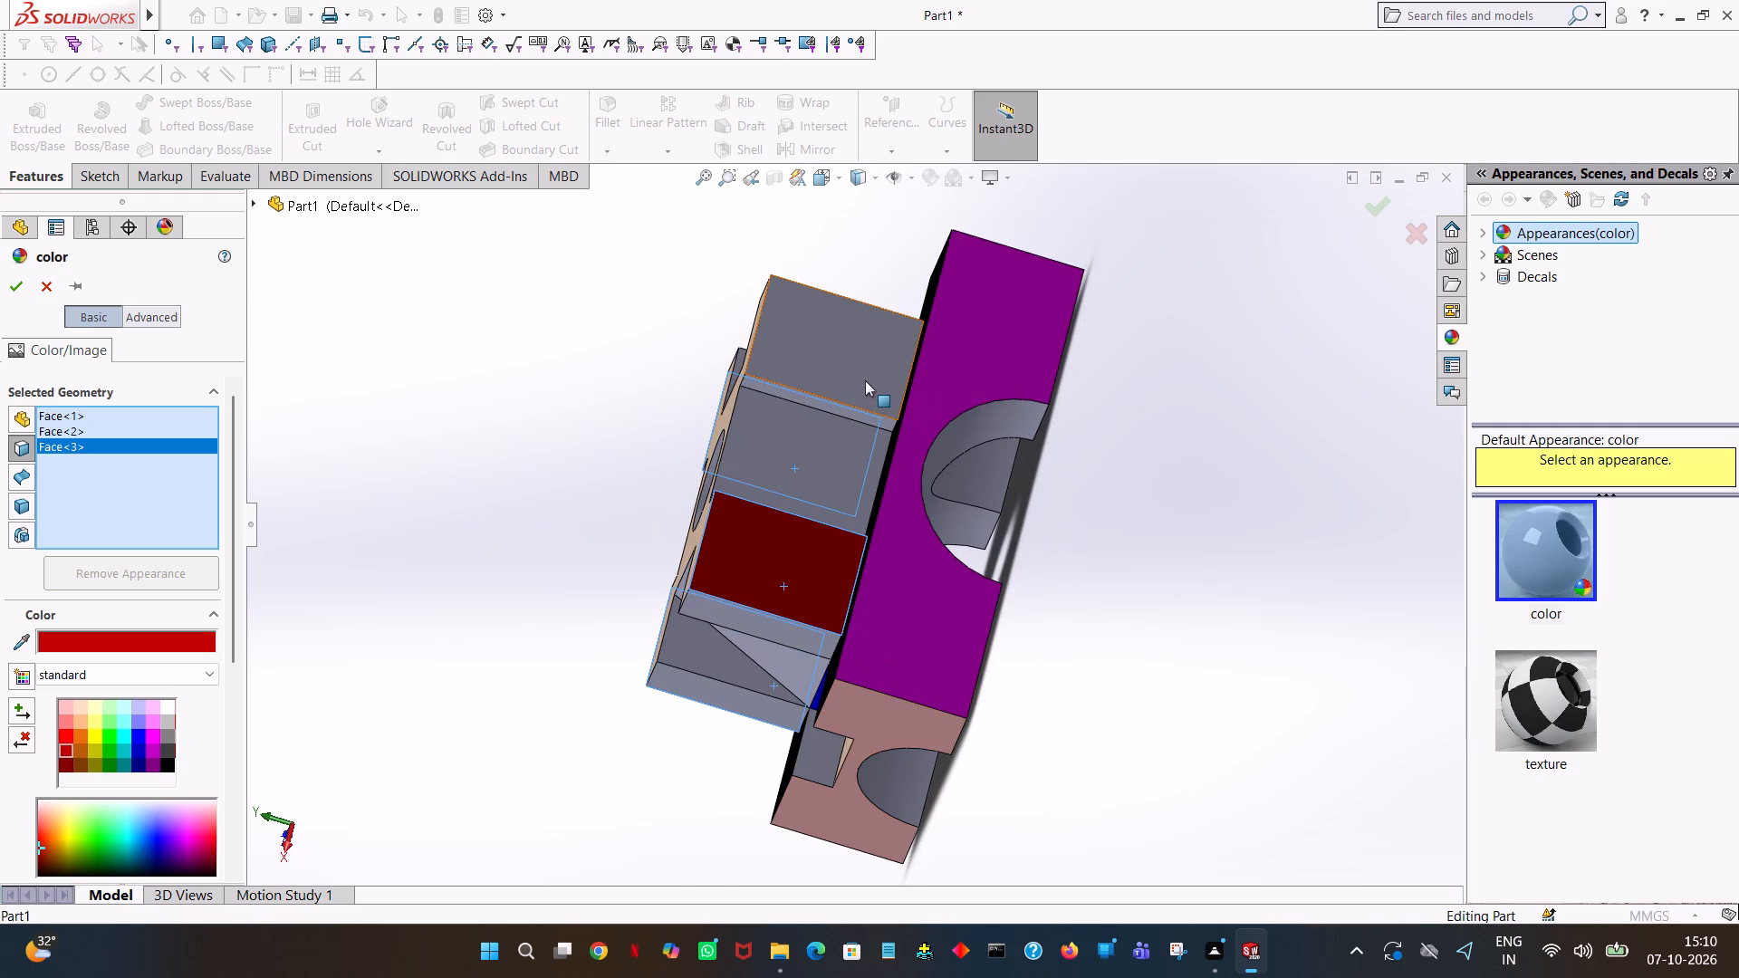
left_click(14, 279)
Apply a yellow face colour to the recessed middle faces on both sides of the upper block and its two sloped end faces.
middle_click_drag(536, 416, 687, 483)
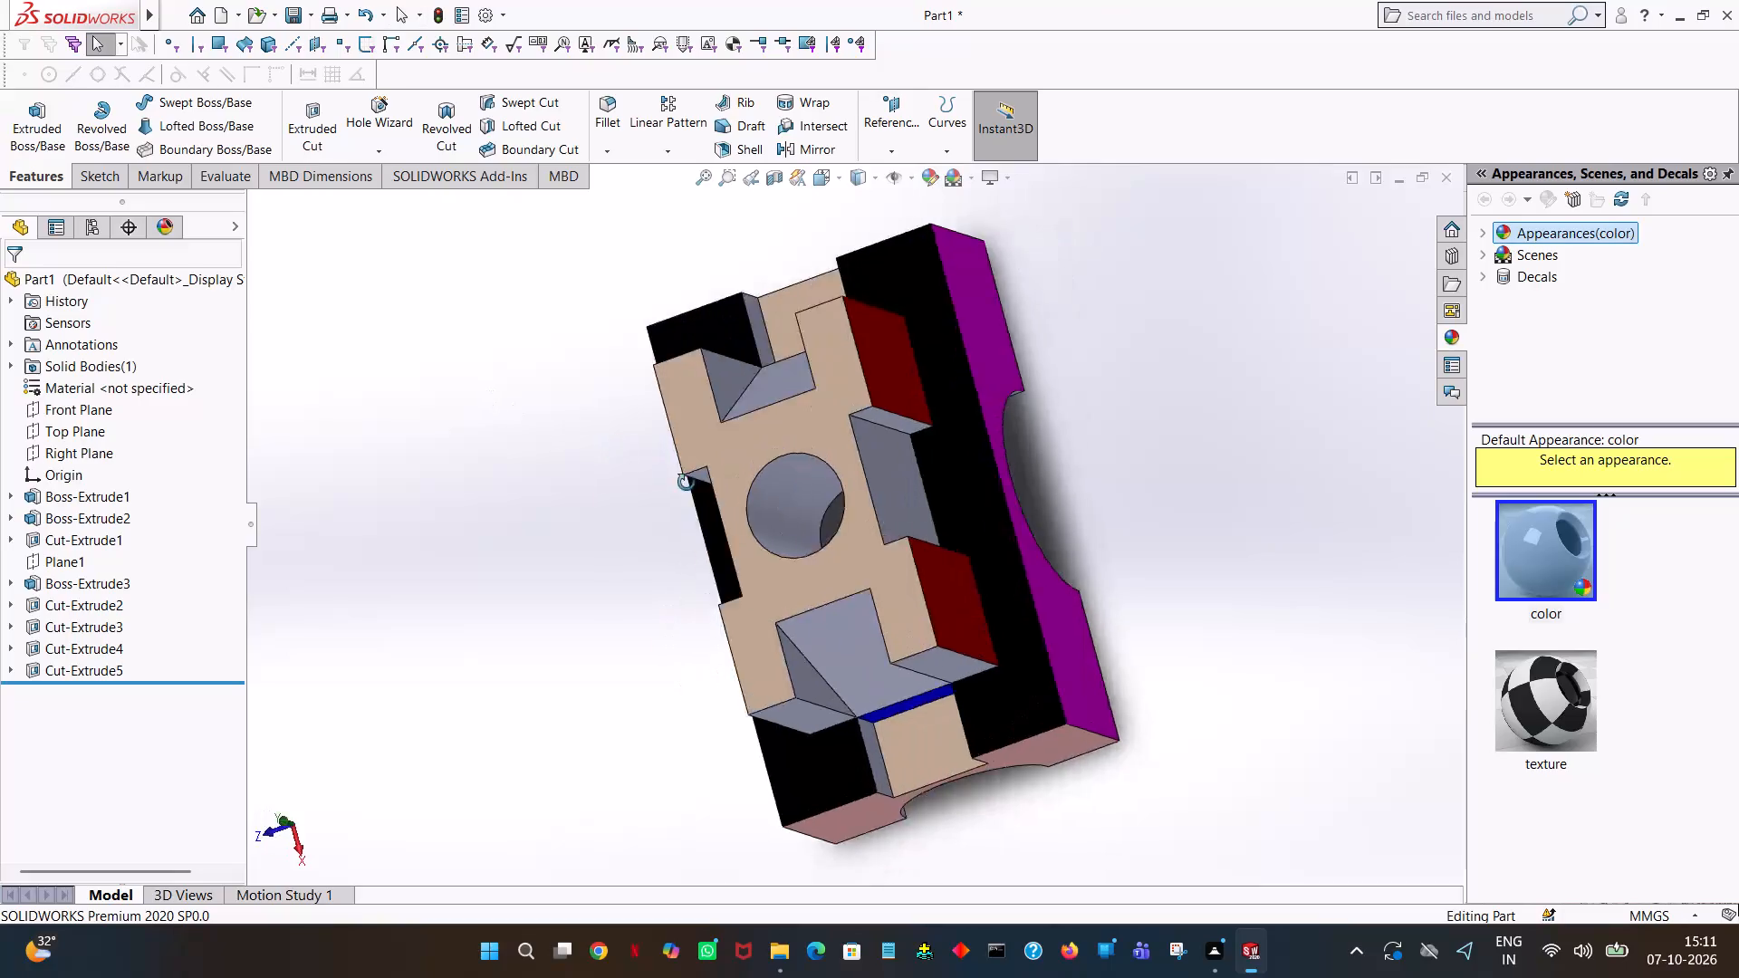
middle_click_drag(687, 483, 825, 476)
left_click(879, 571)
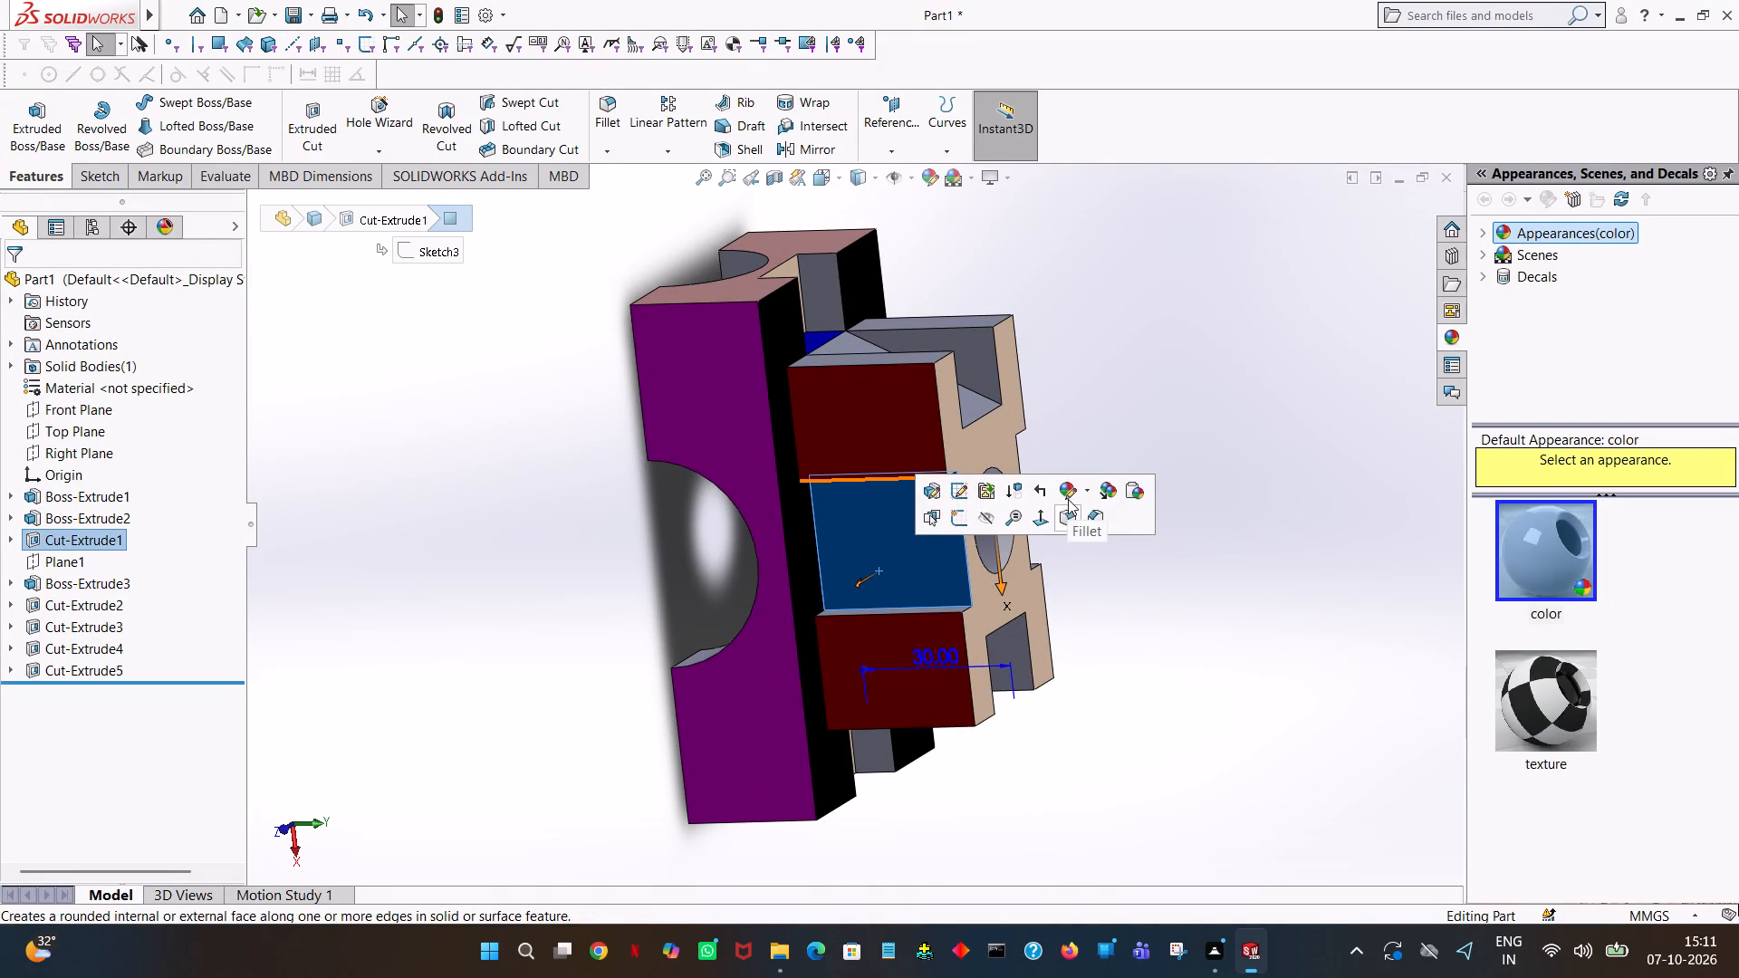
left_click(1069, 492)
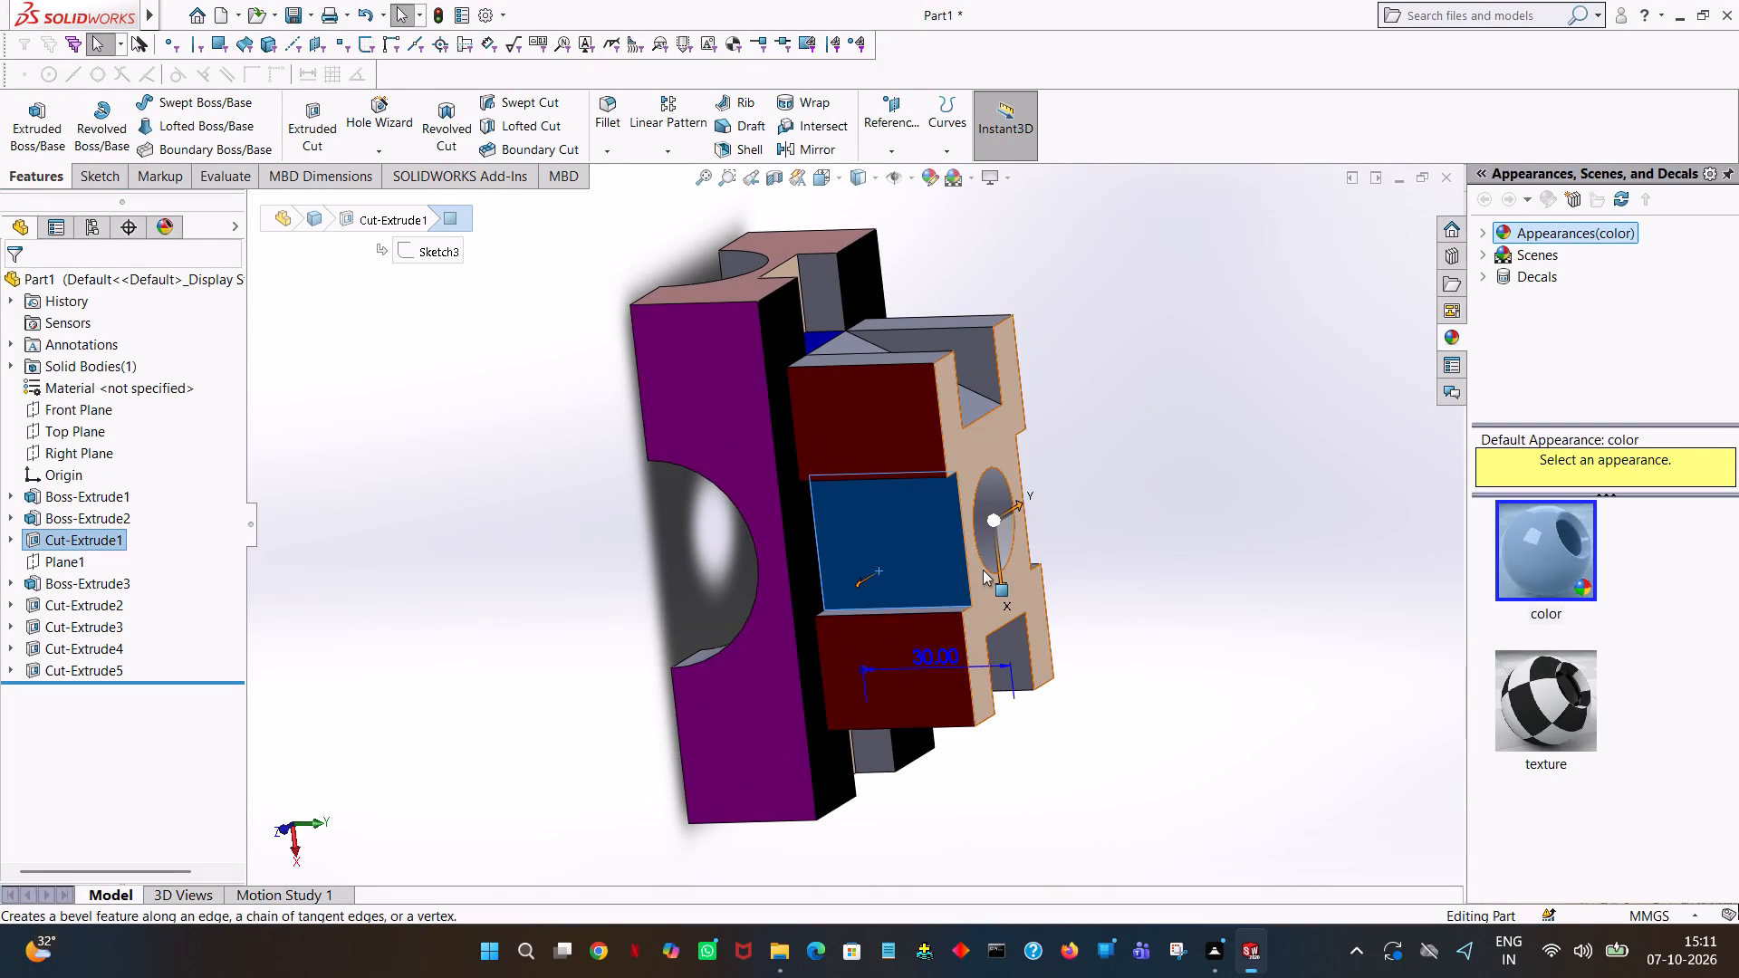
left_click(889, 551)
left_click(1077, 477)
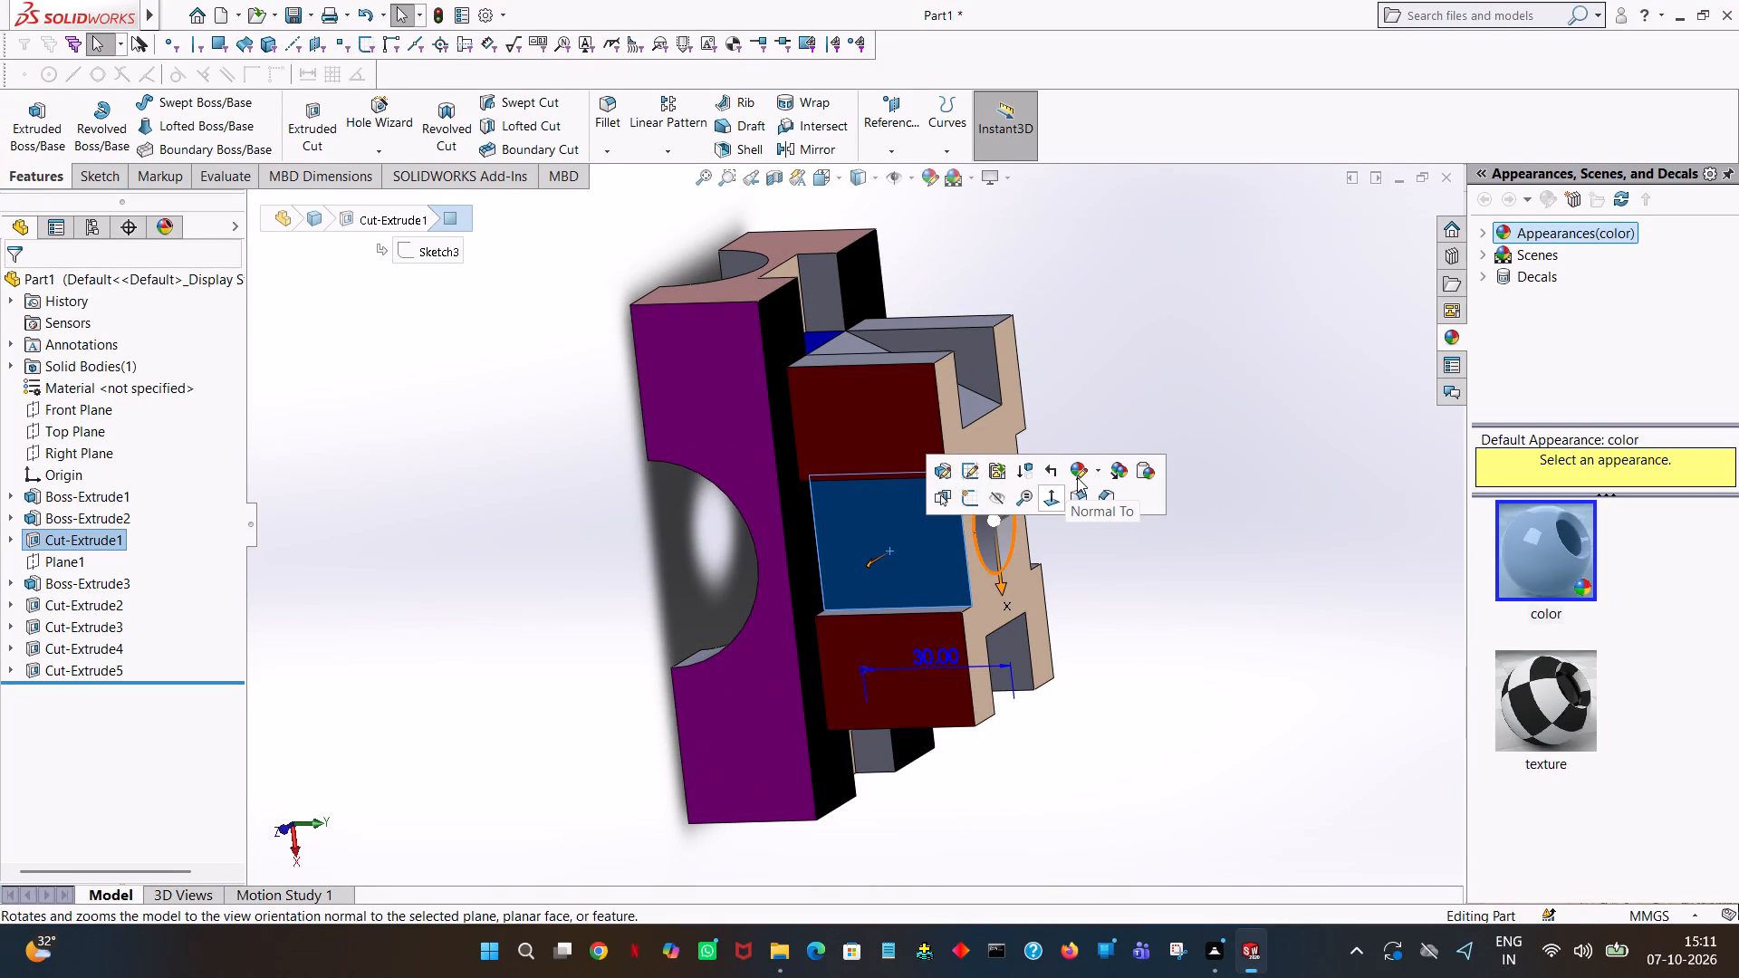
left_click(1114, 510)
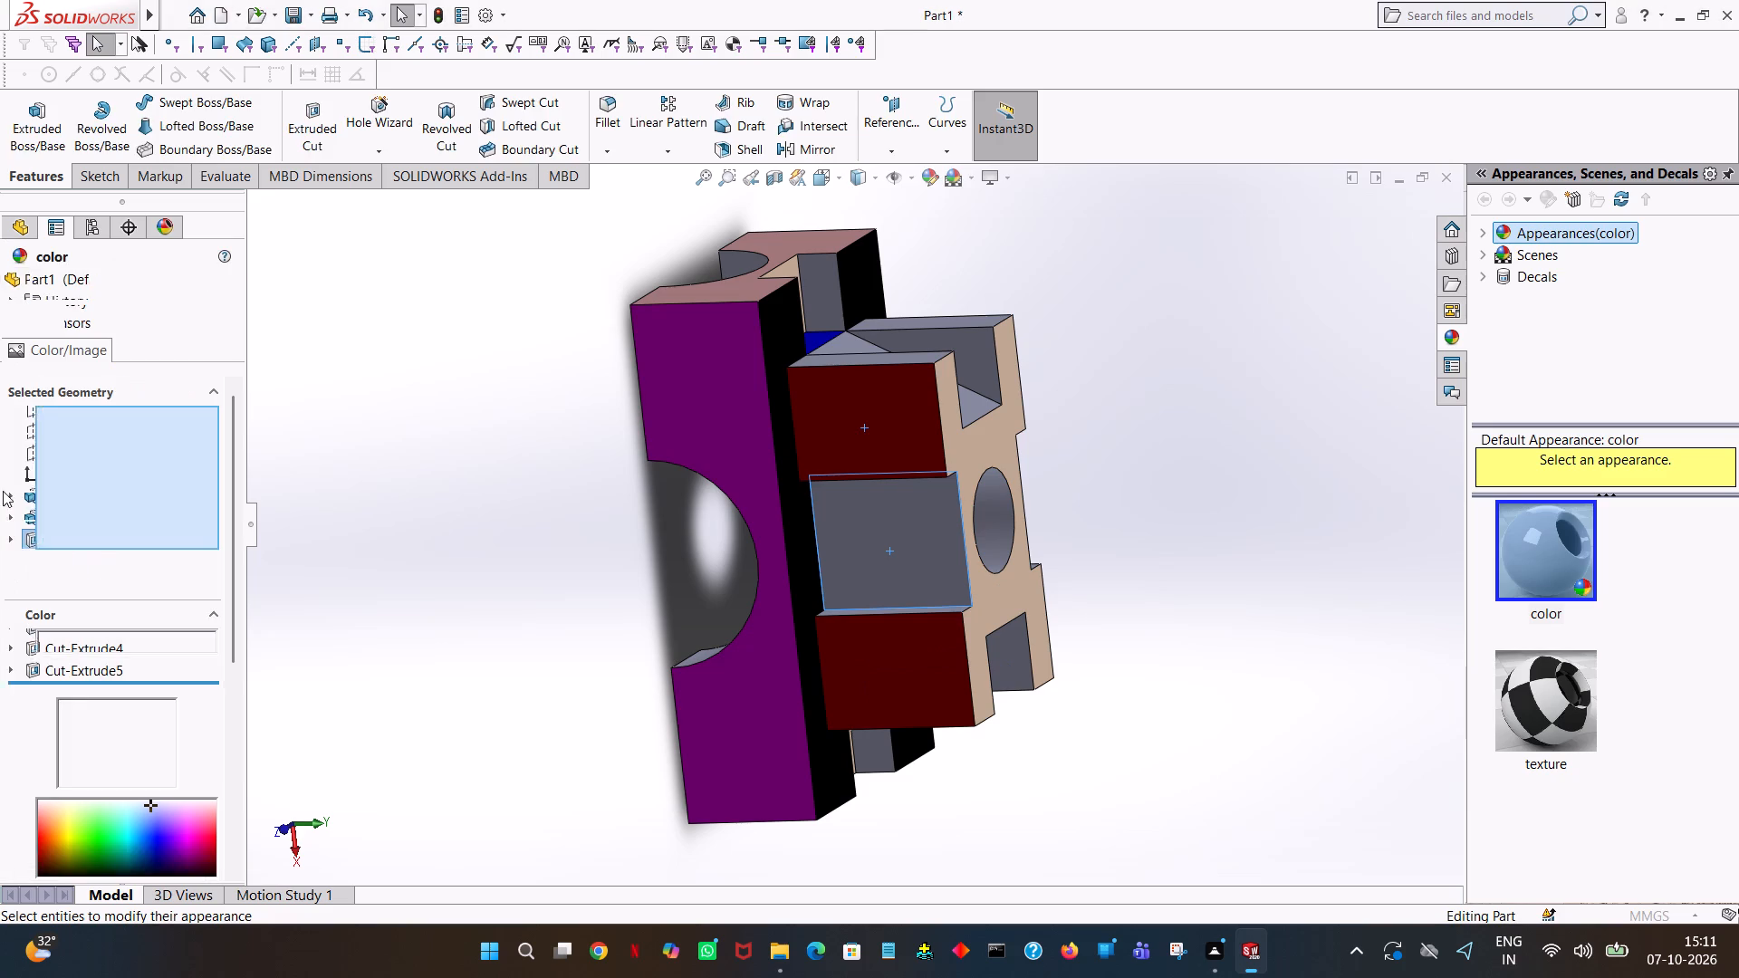
left_click(100, 731)
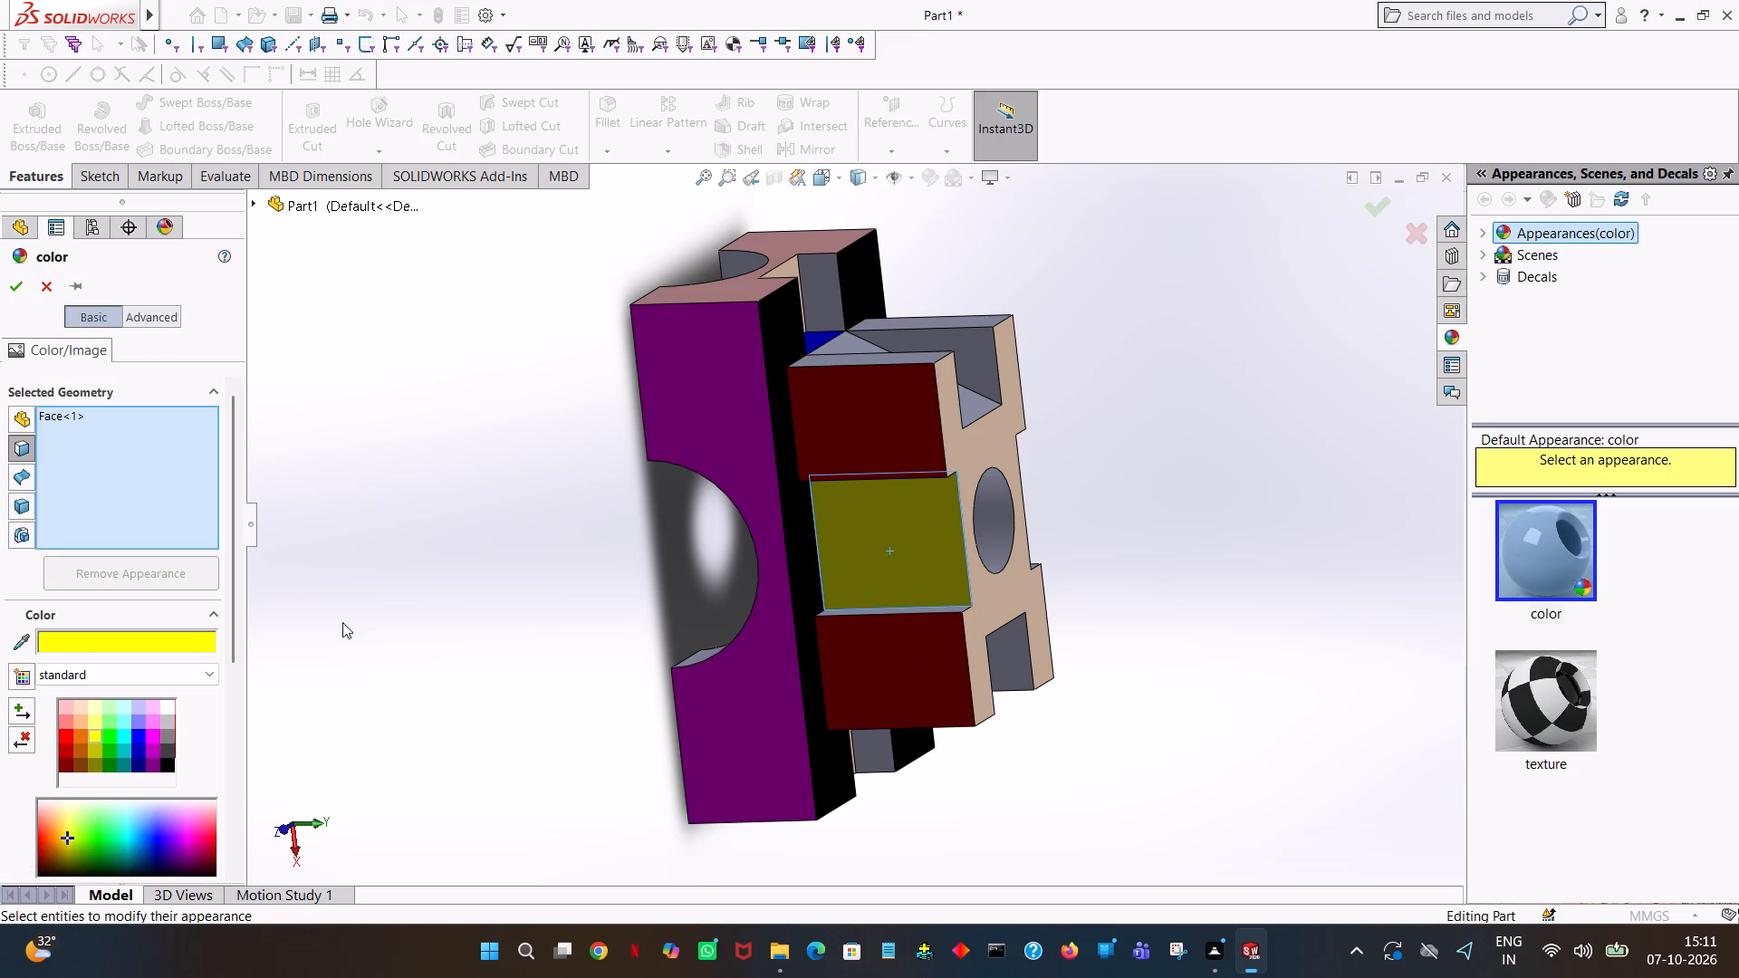
middle_click_drag(607, 599, 504, 627)
middle_click_drag(448, 537, 444, 483)
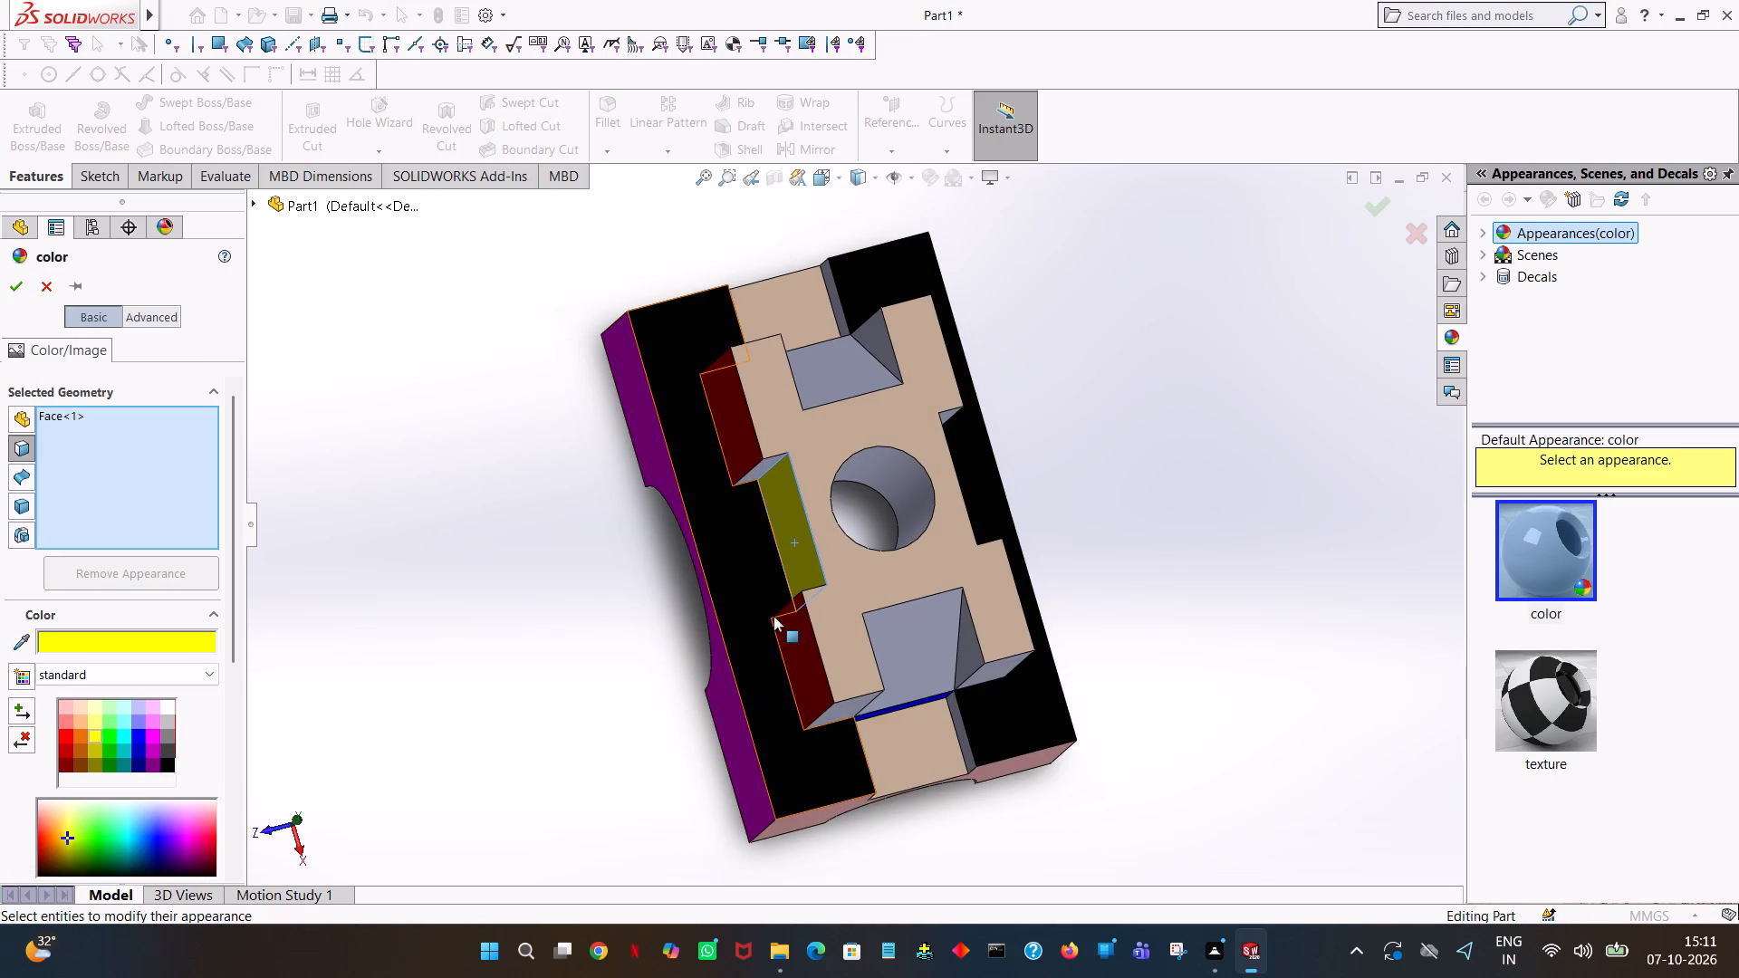
left_click(913, 618)
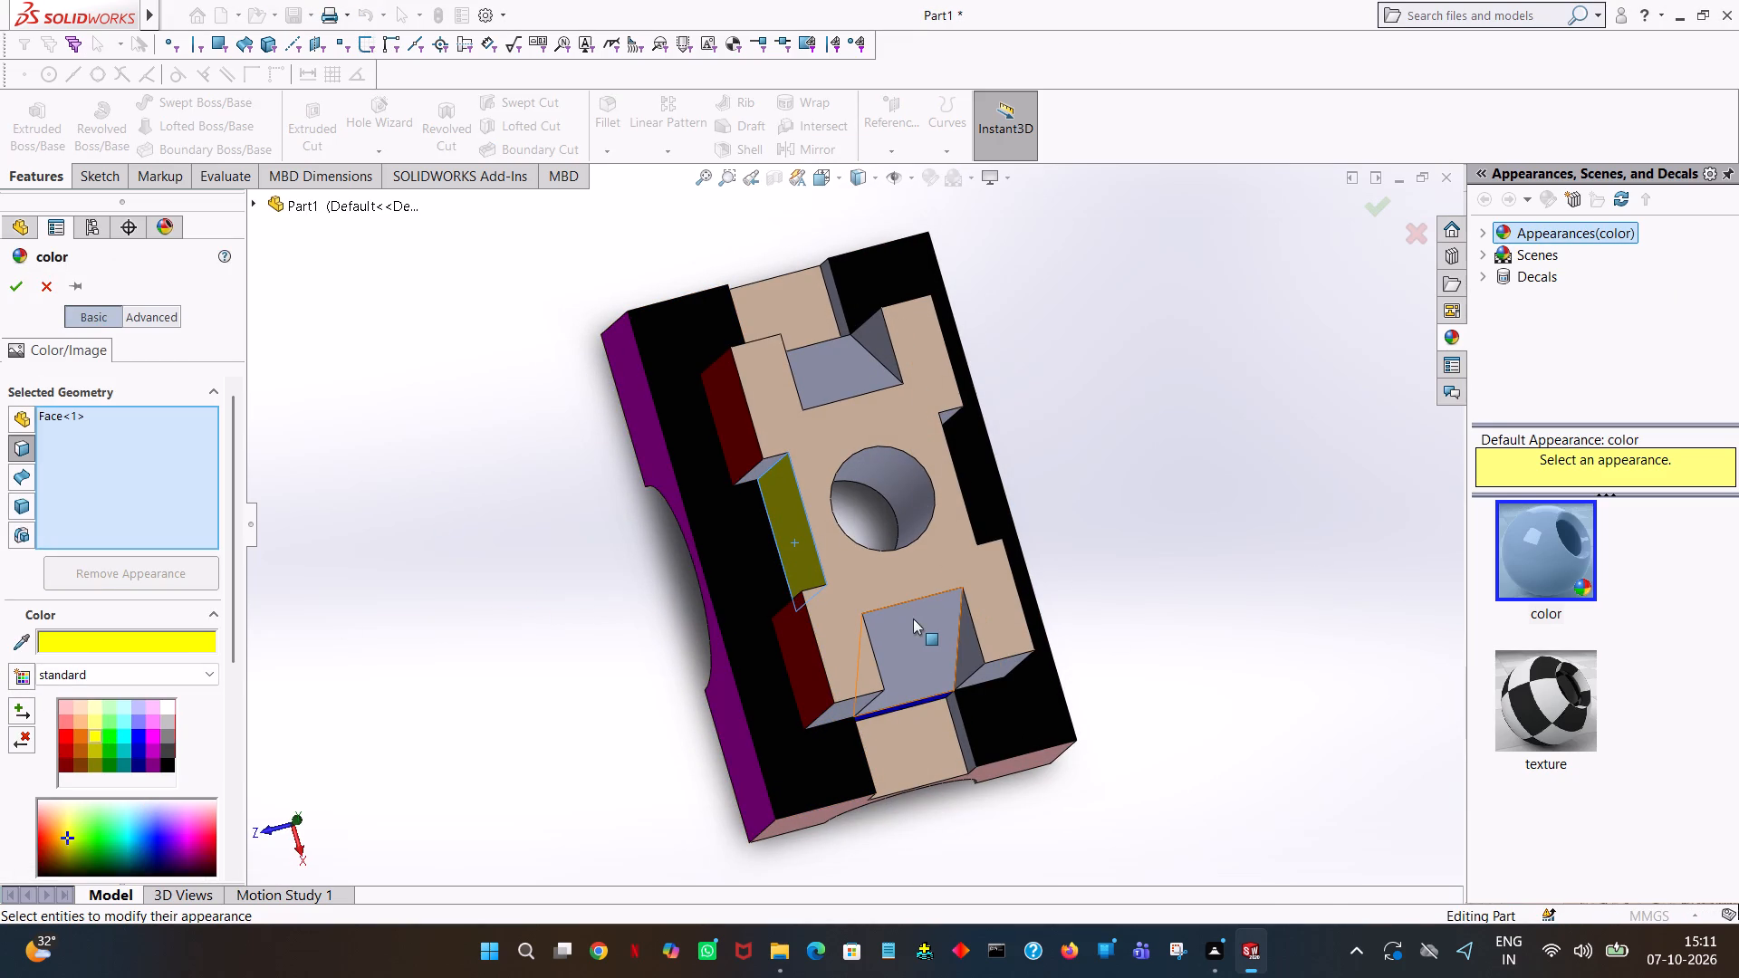
middle_click_drag(1195, 490, 1092, 549)
left_click(896, 478)
middle_click_drag(1035, 547, 1053, 556)
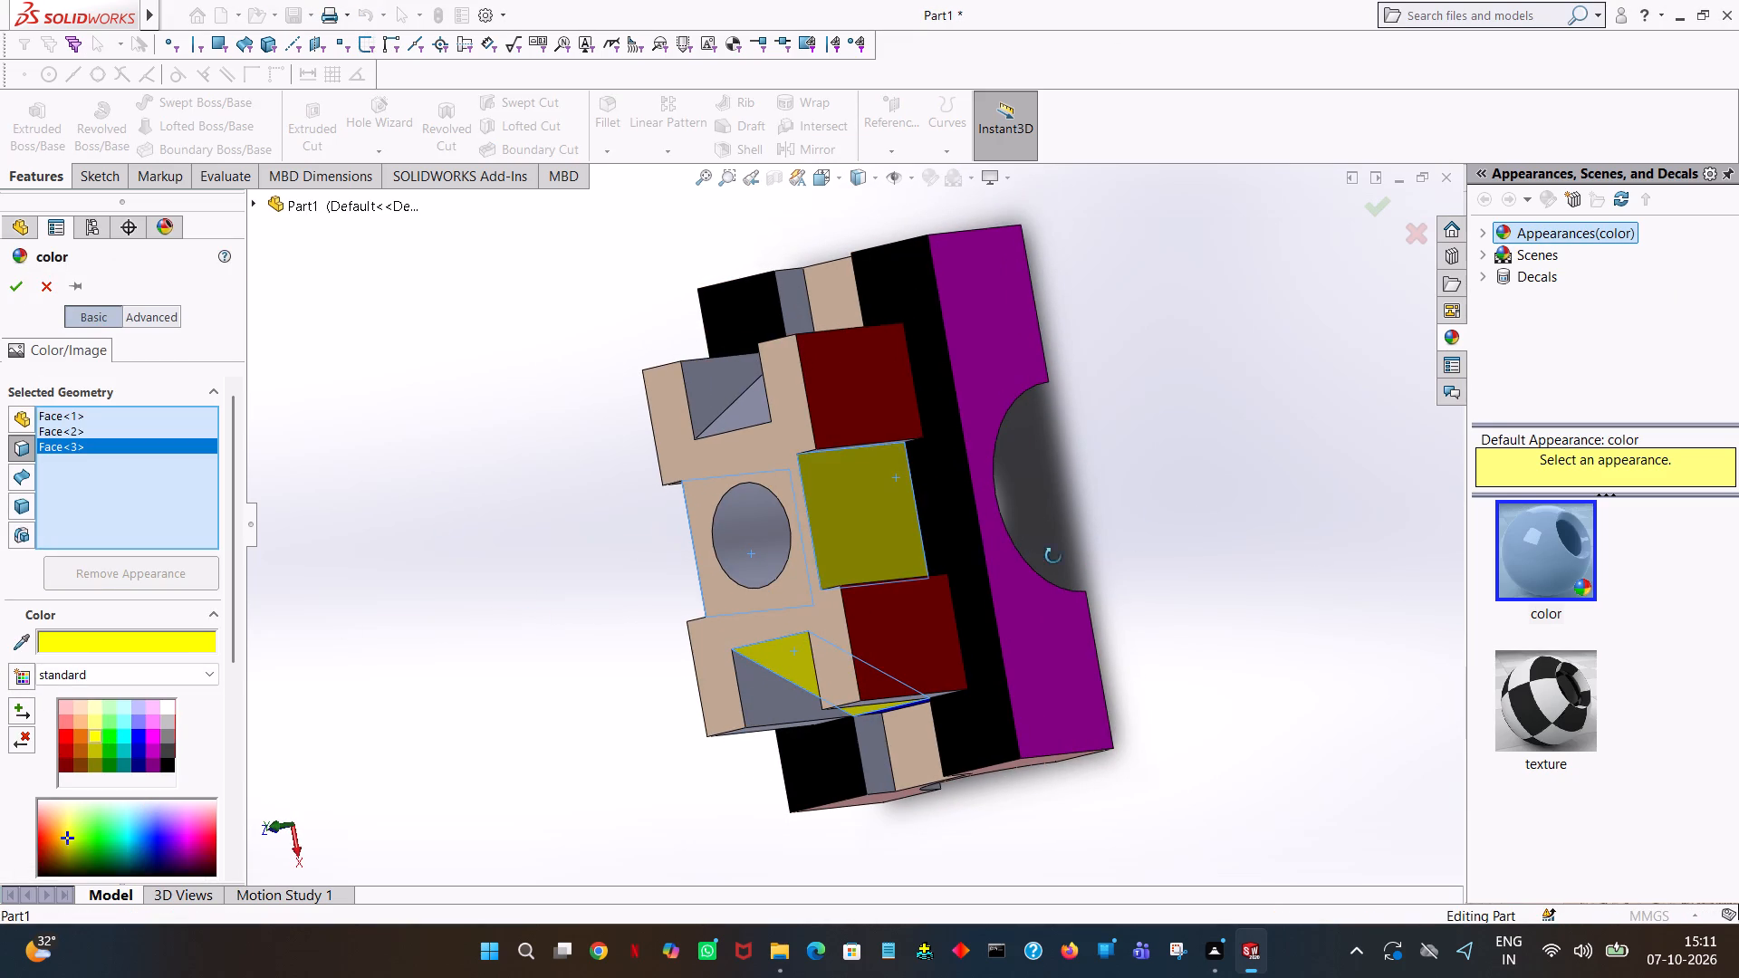
middle_click_drag(1053, 556, 1080, 570)
left_click(802, 416)
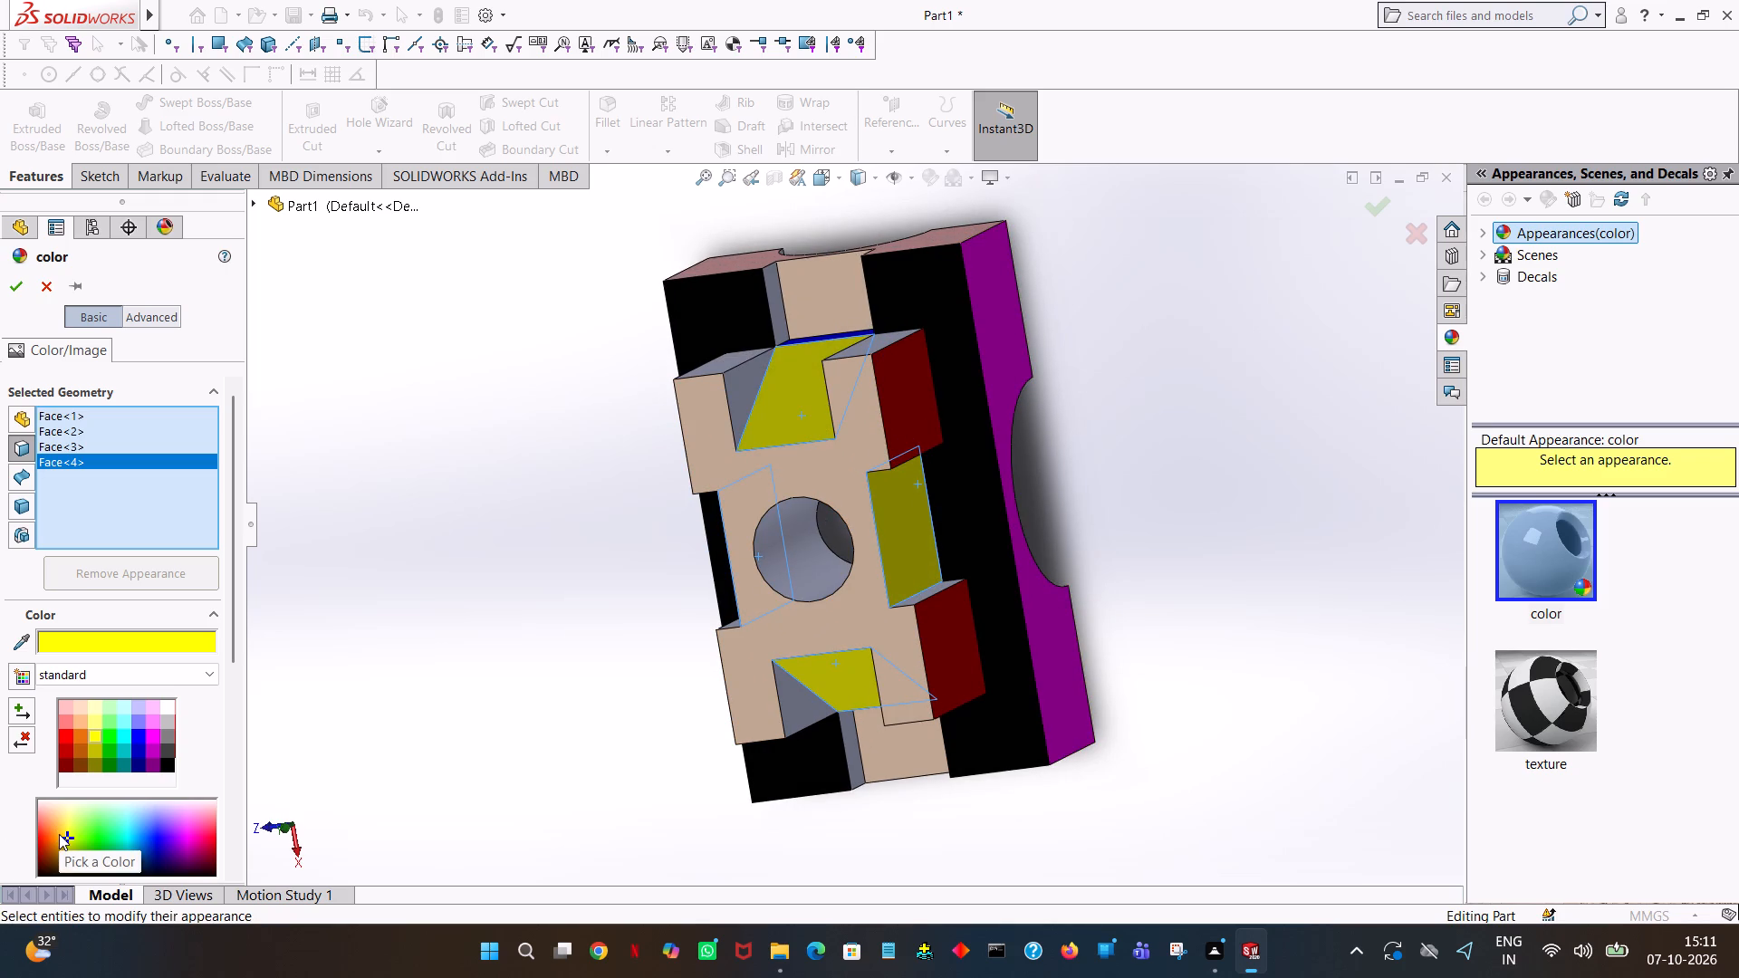
left_click(15, 291)
Apply a light red face colour to the two end faces flanking the yellow slope at one end of the upper block.
middle_click_drag(600, 801, 613, 751)
middle_click_drag(649, 706, 836, 671)
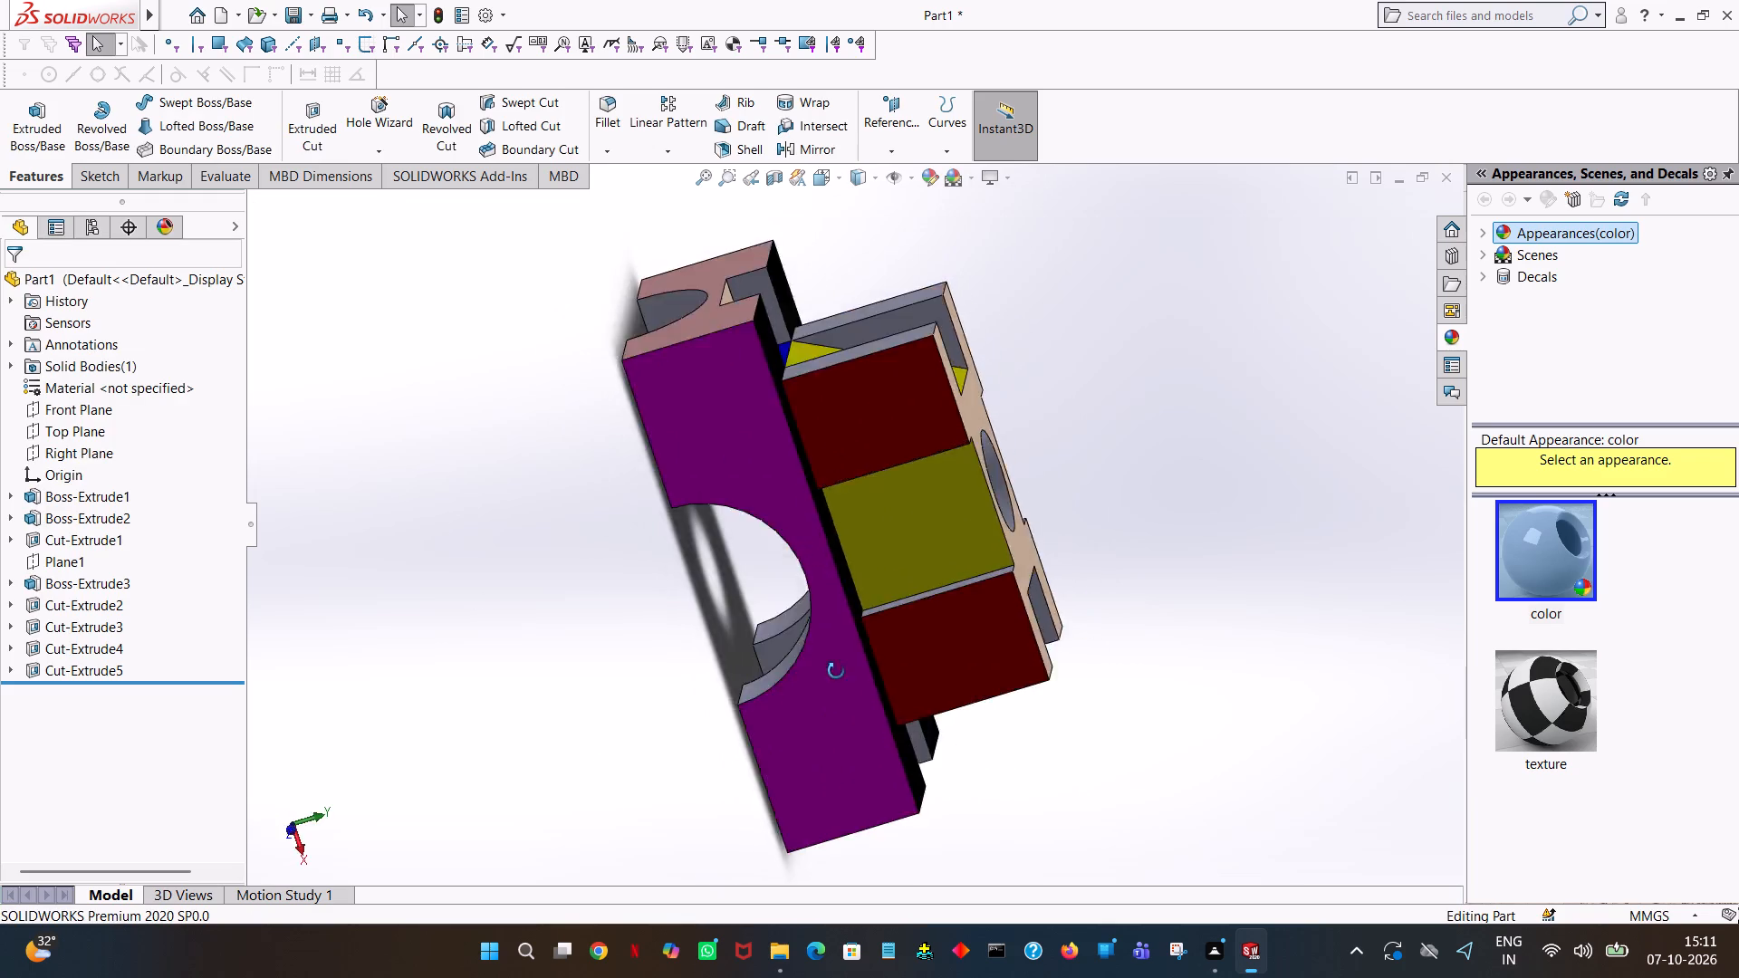
middle_click_drag(836, 671, 907, 877)
left_click(980, 521)
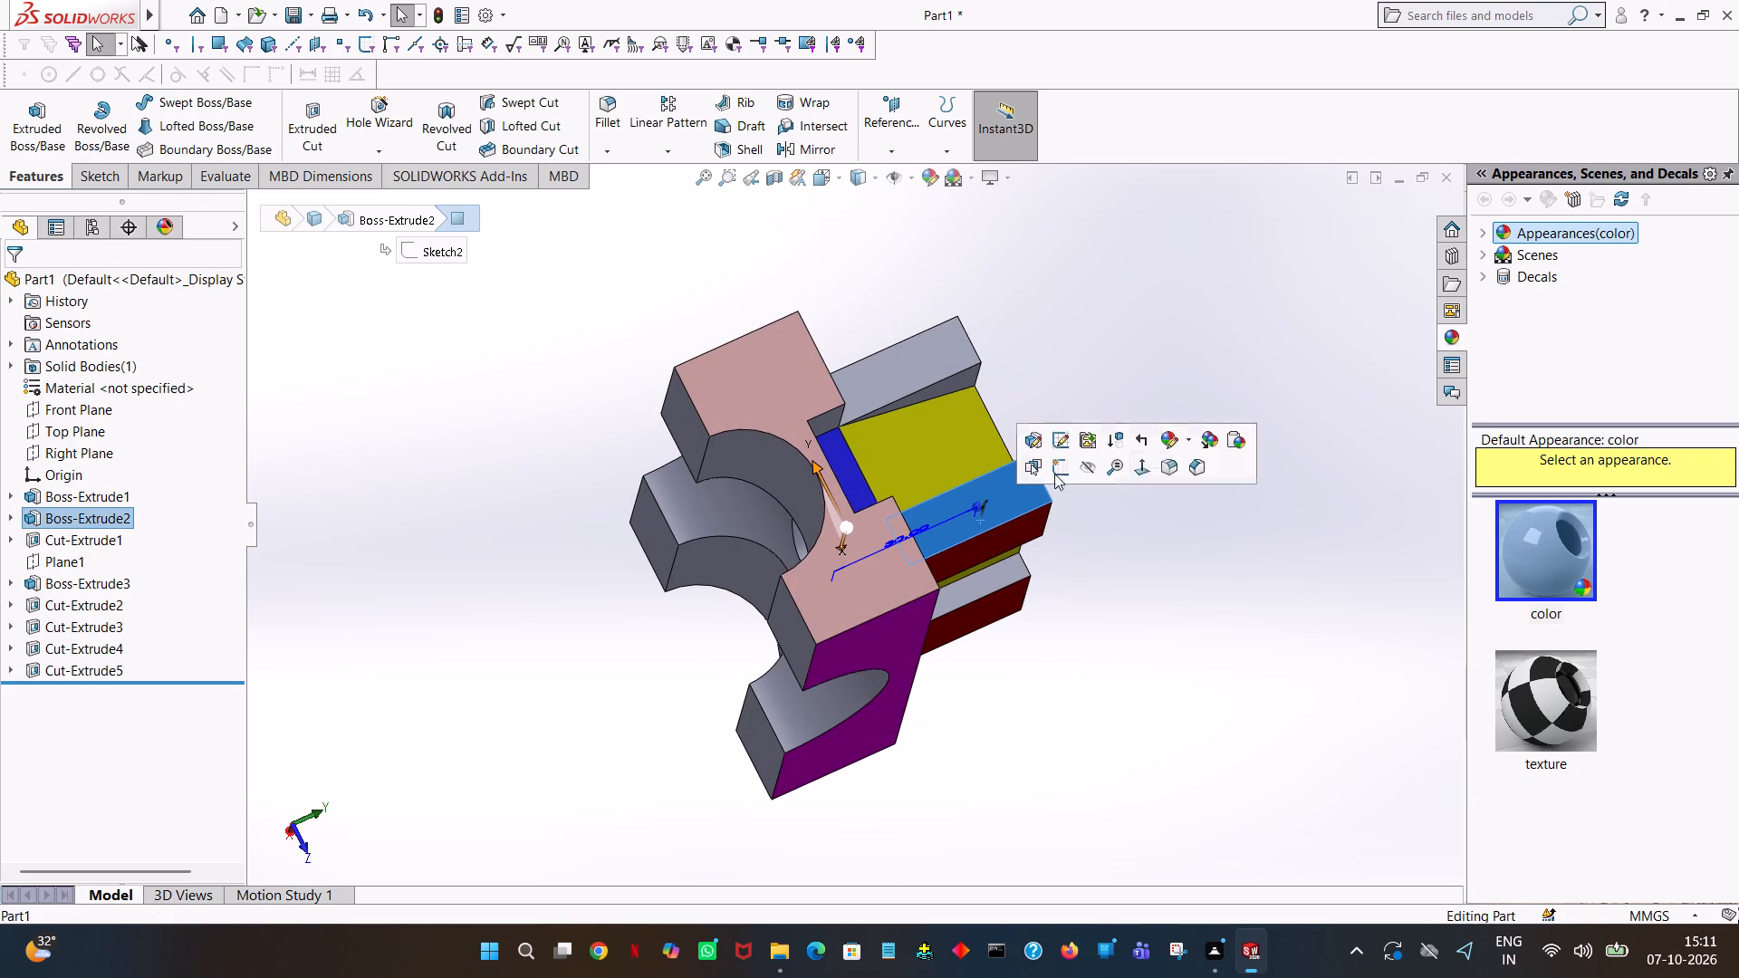
left_click(1169, 438)
left_click(1202, 475)
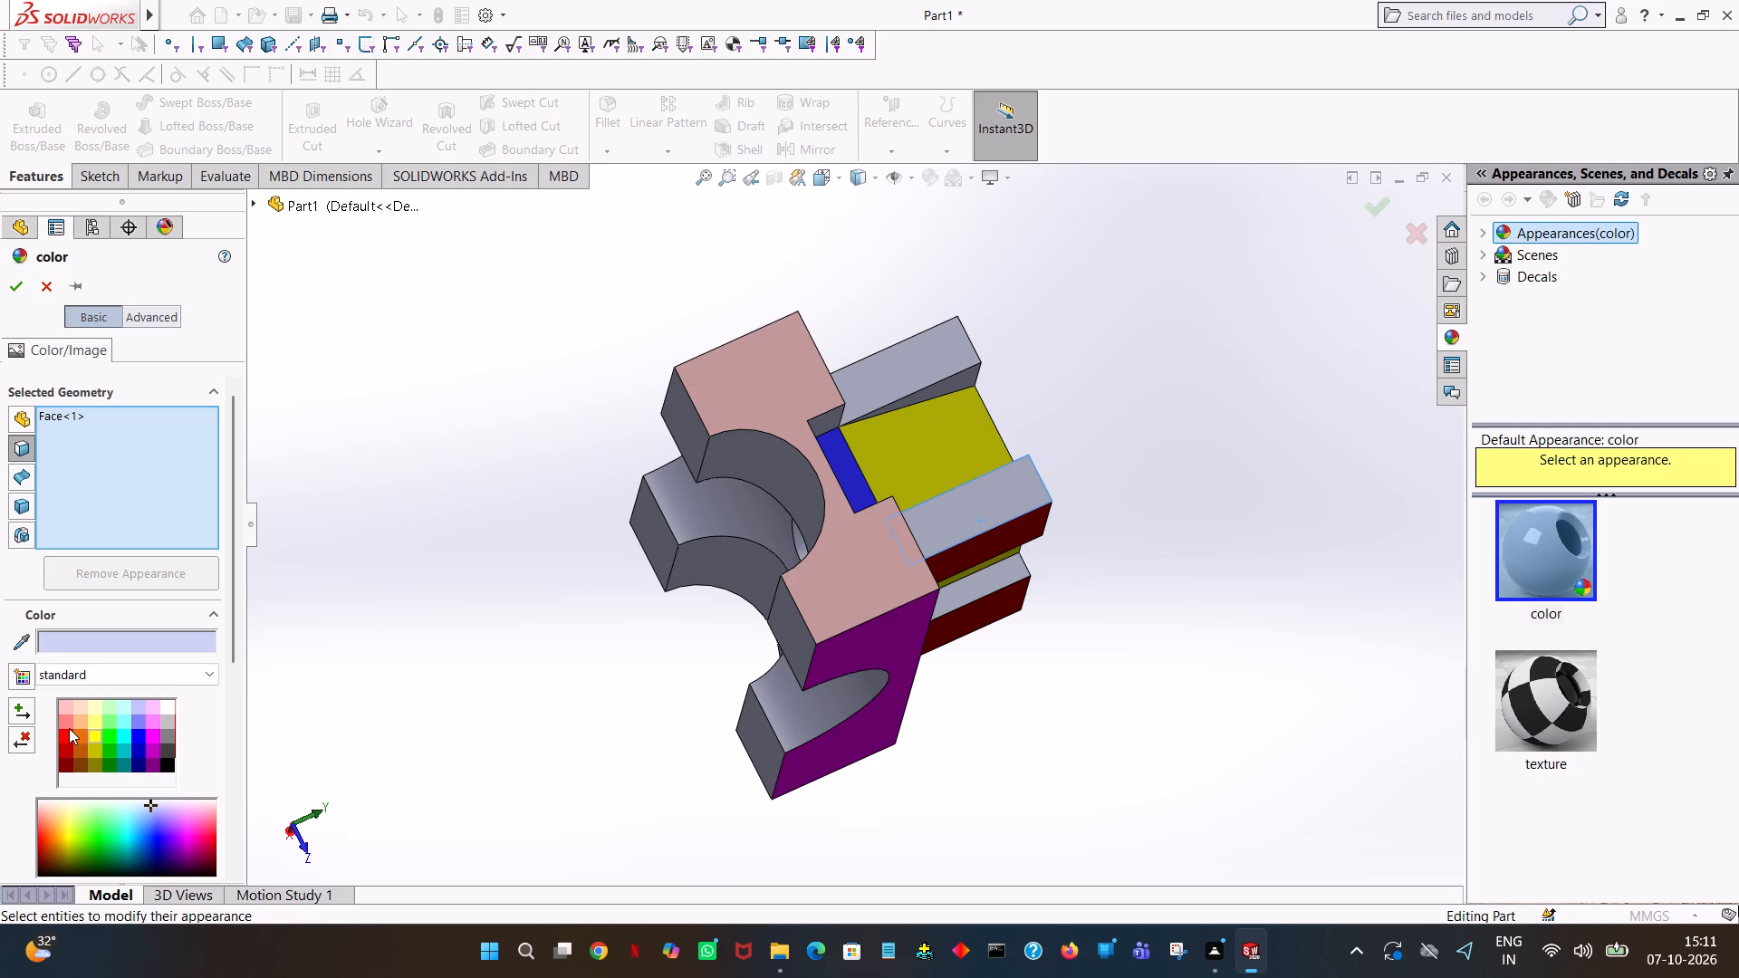
left_click(65, 724)
middle_click_drag(938, 741, 826, 702)
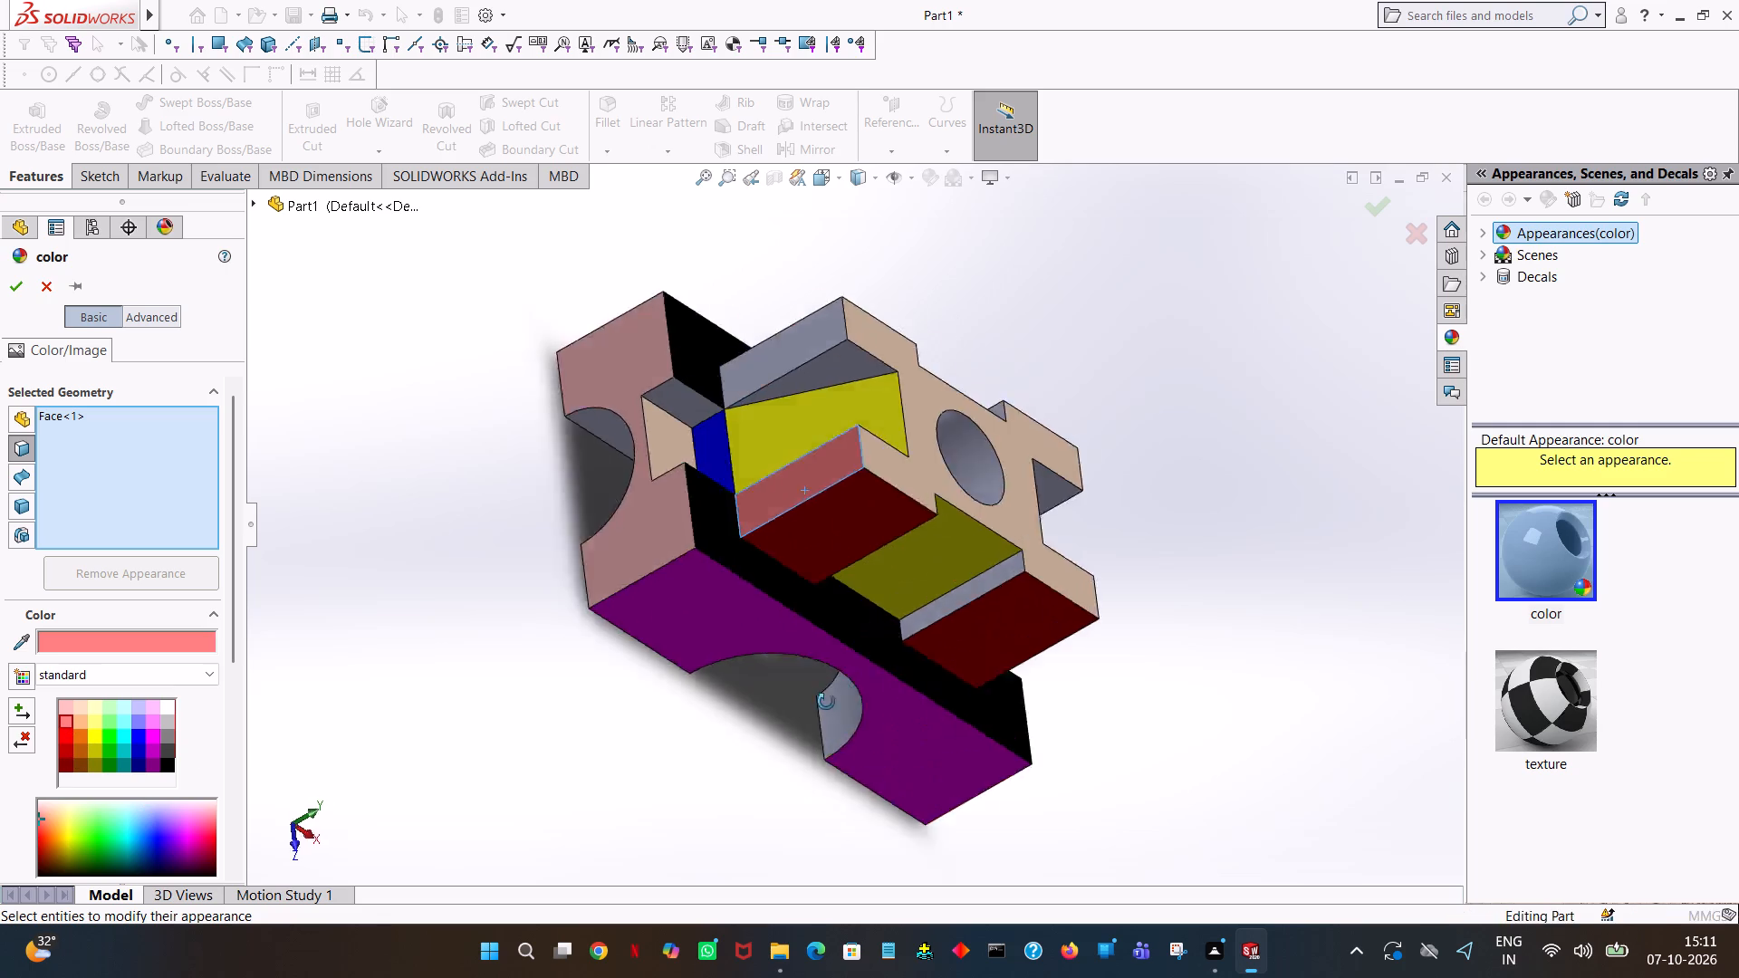
middle_click_drag(826, 702, 1120, 973)
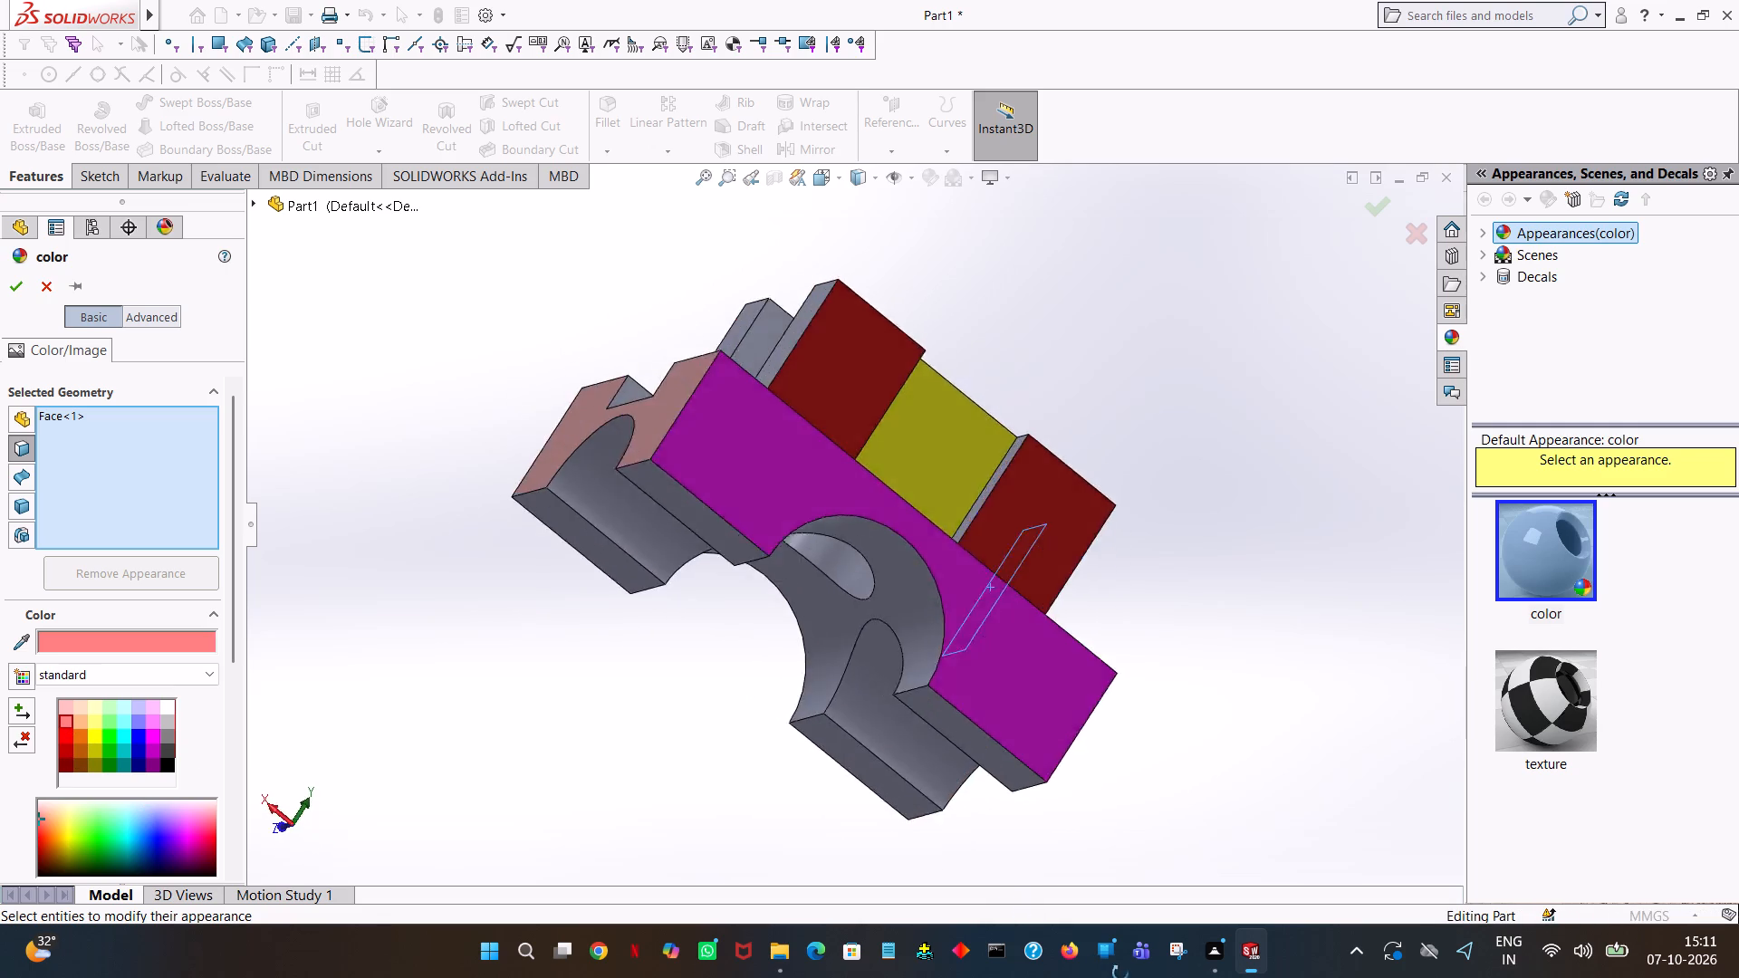
middle_click_drag(1120, 973, 911, 857)
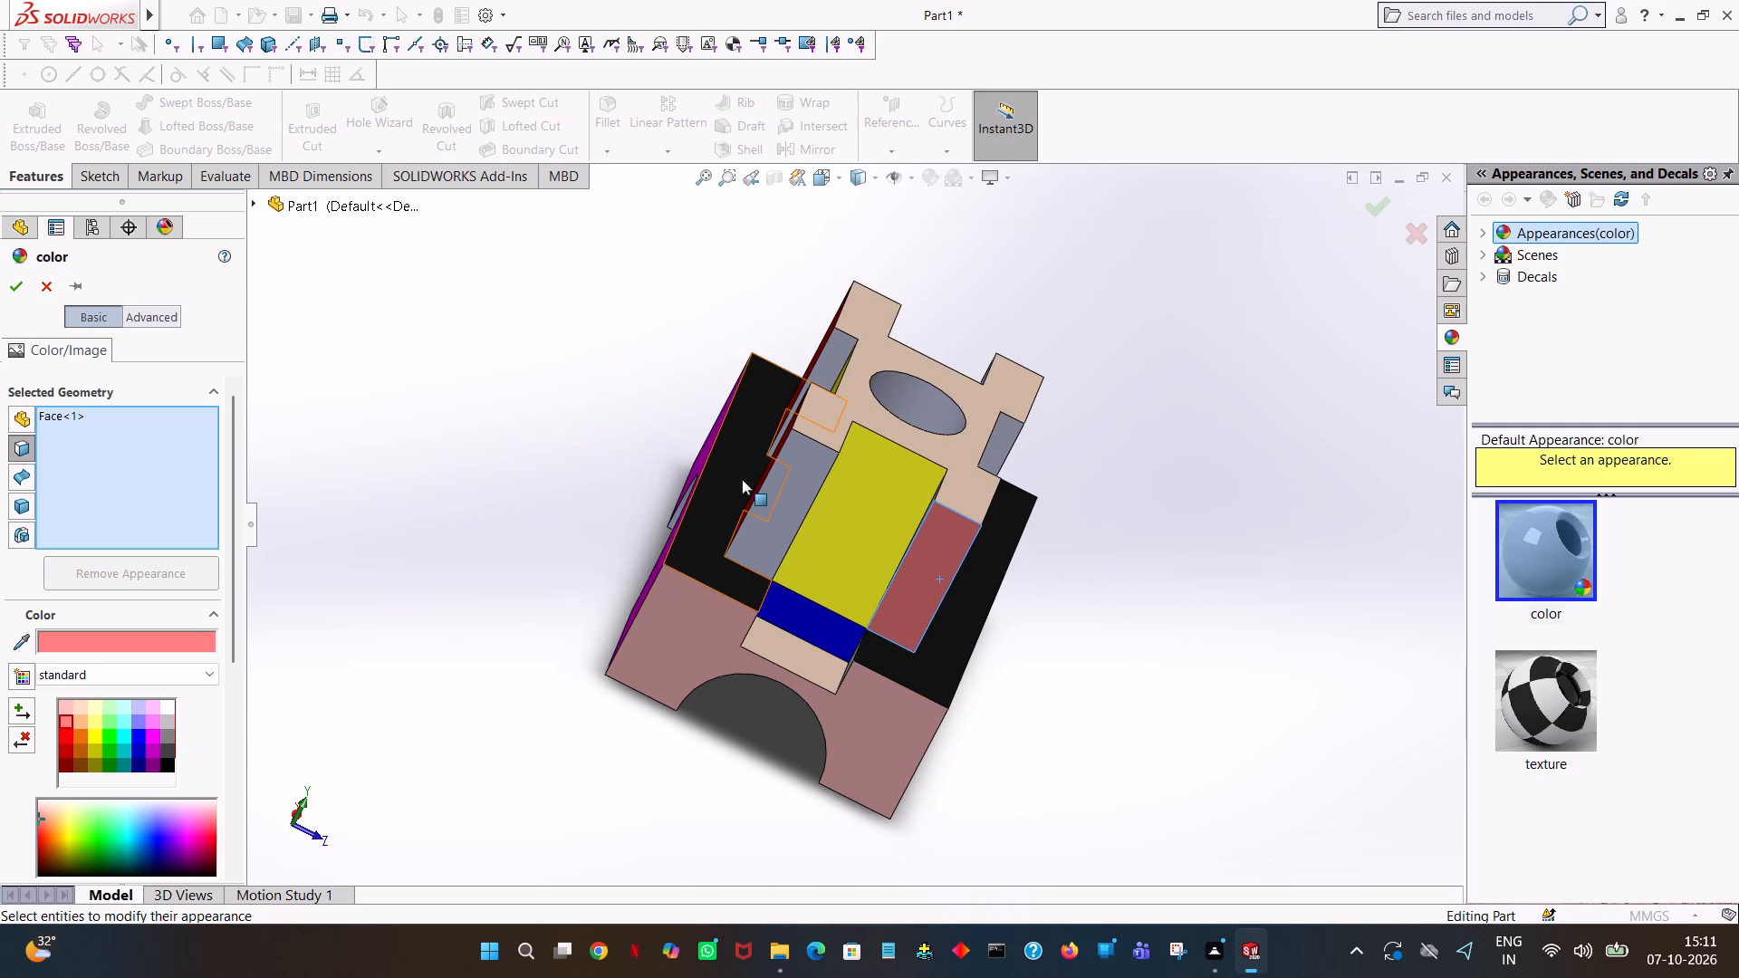
left_click(767, 506)
Extend the light red face colour to the four side walls of the middle recesses and the two end faces at the upper block's opposite end.
middle_click_drag(908, 590, 1033, 820)
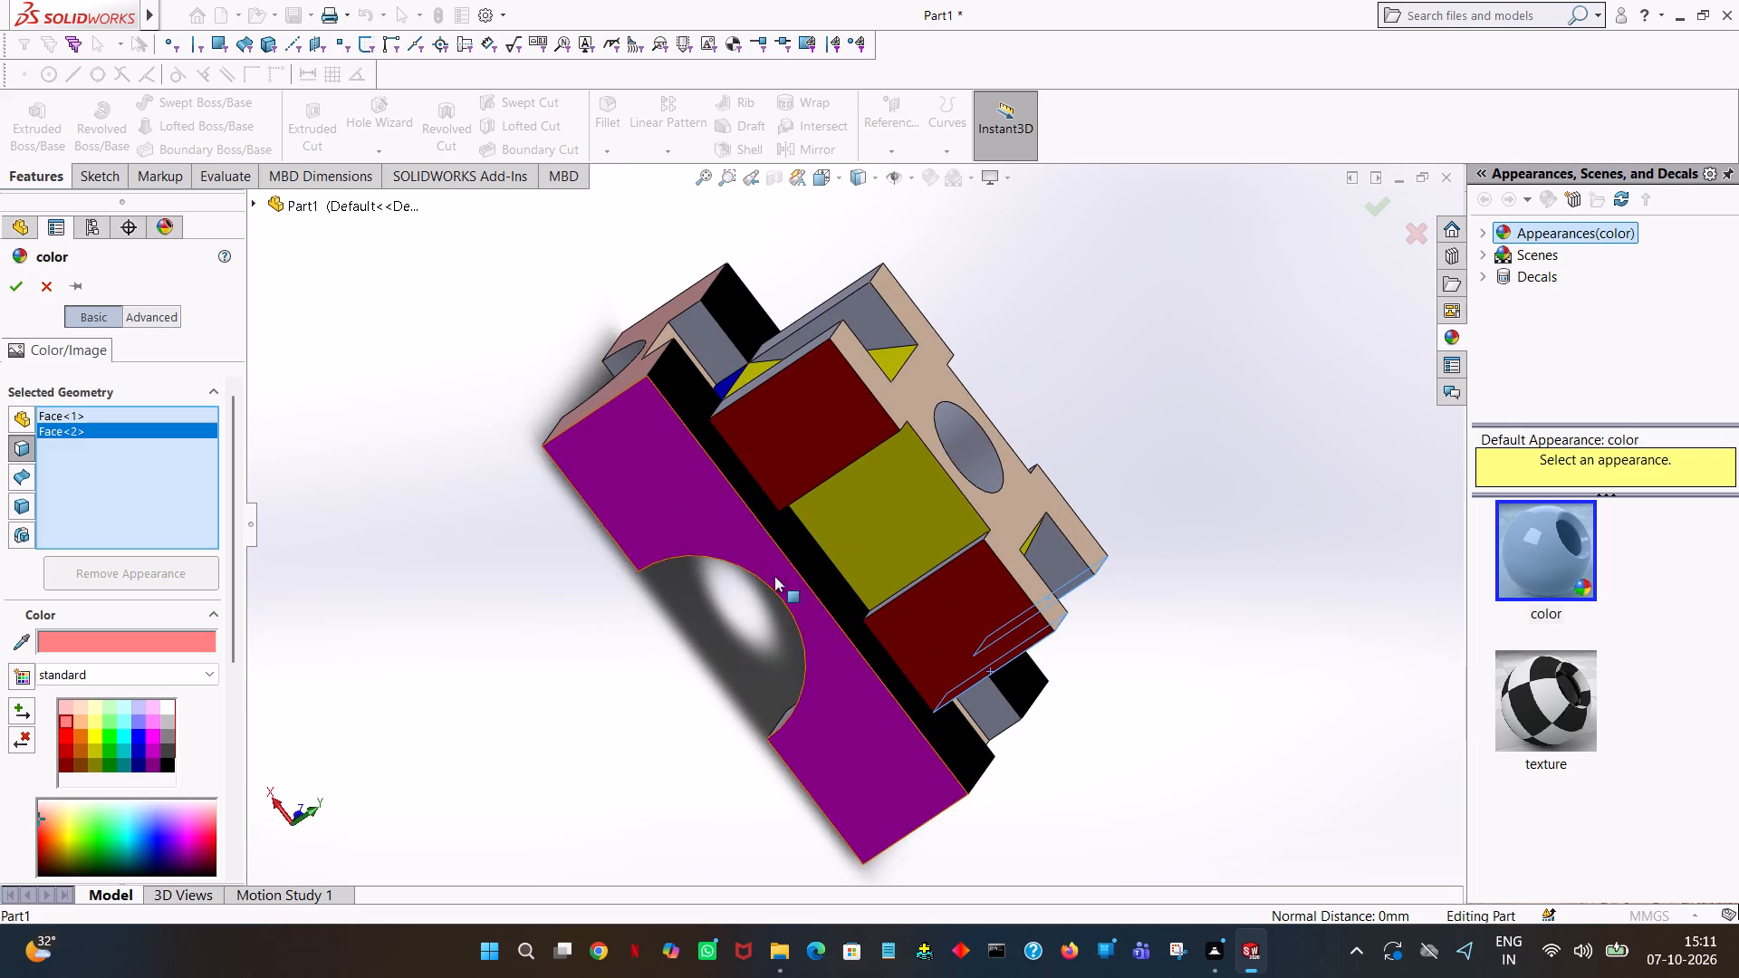
middle_click_drag(964, 619, 973, 732)
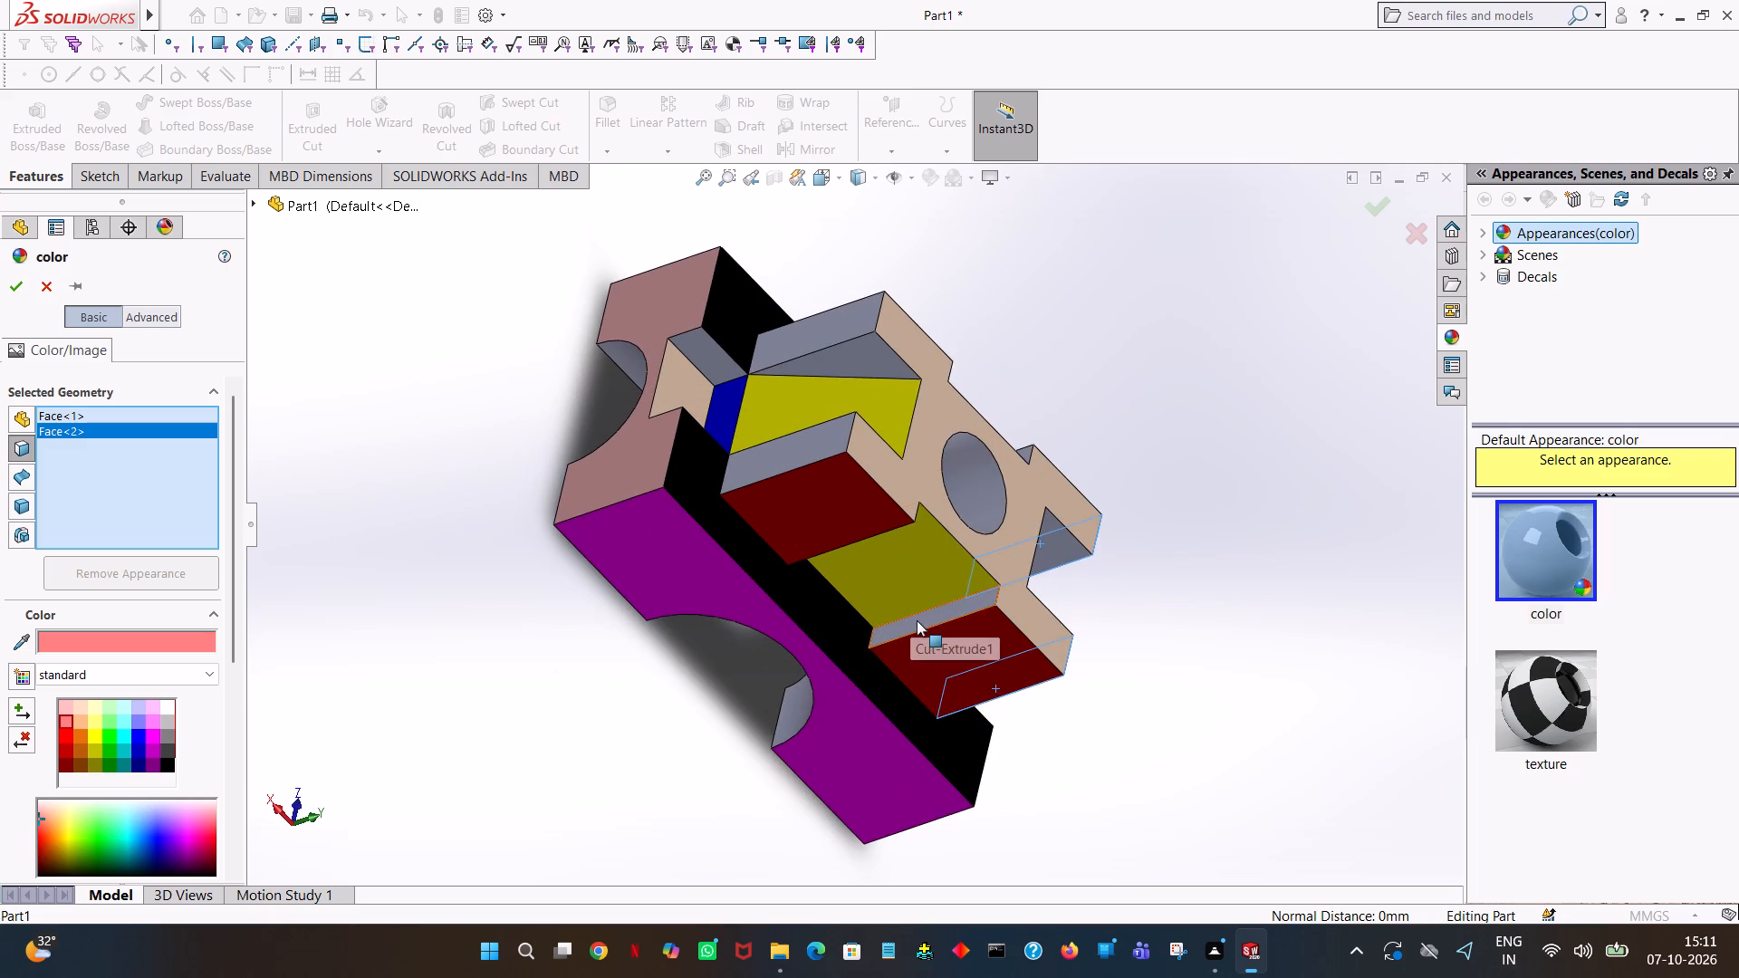
left_click(917, 620)
middle_click_drag(838, 614, 699, 597)
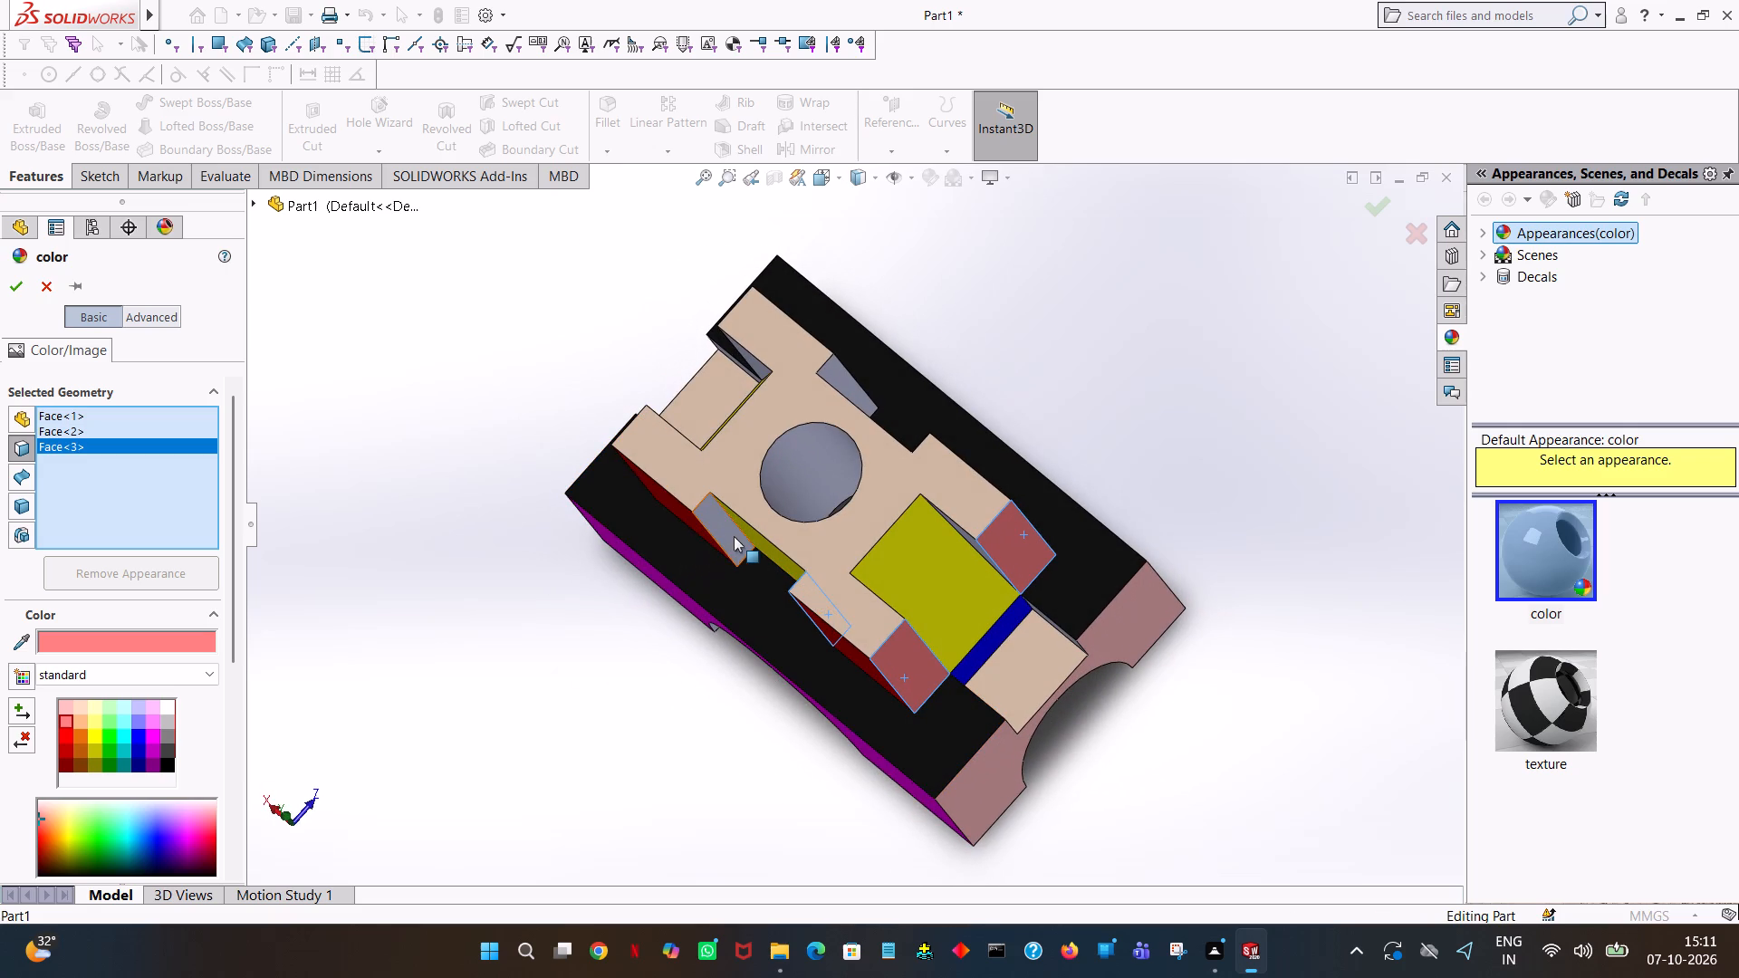
left_click(735, 536)
middle_click_drag(671, 537, 789, 658)
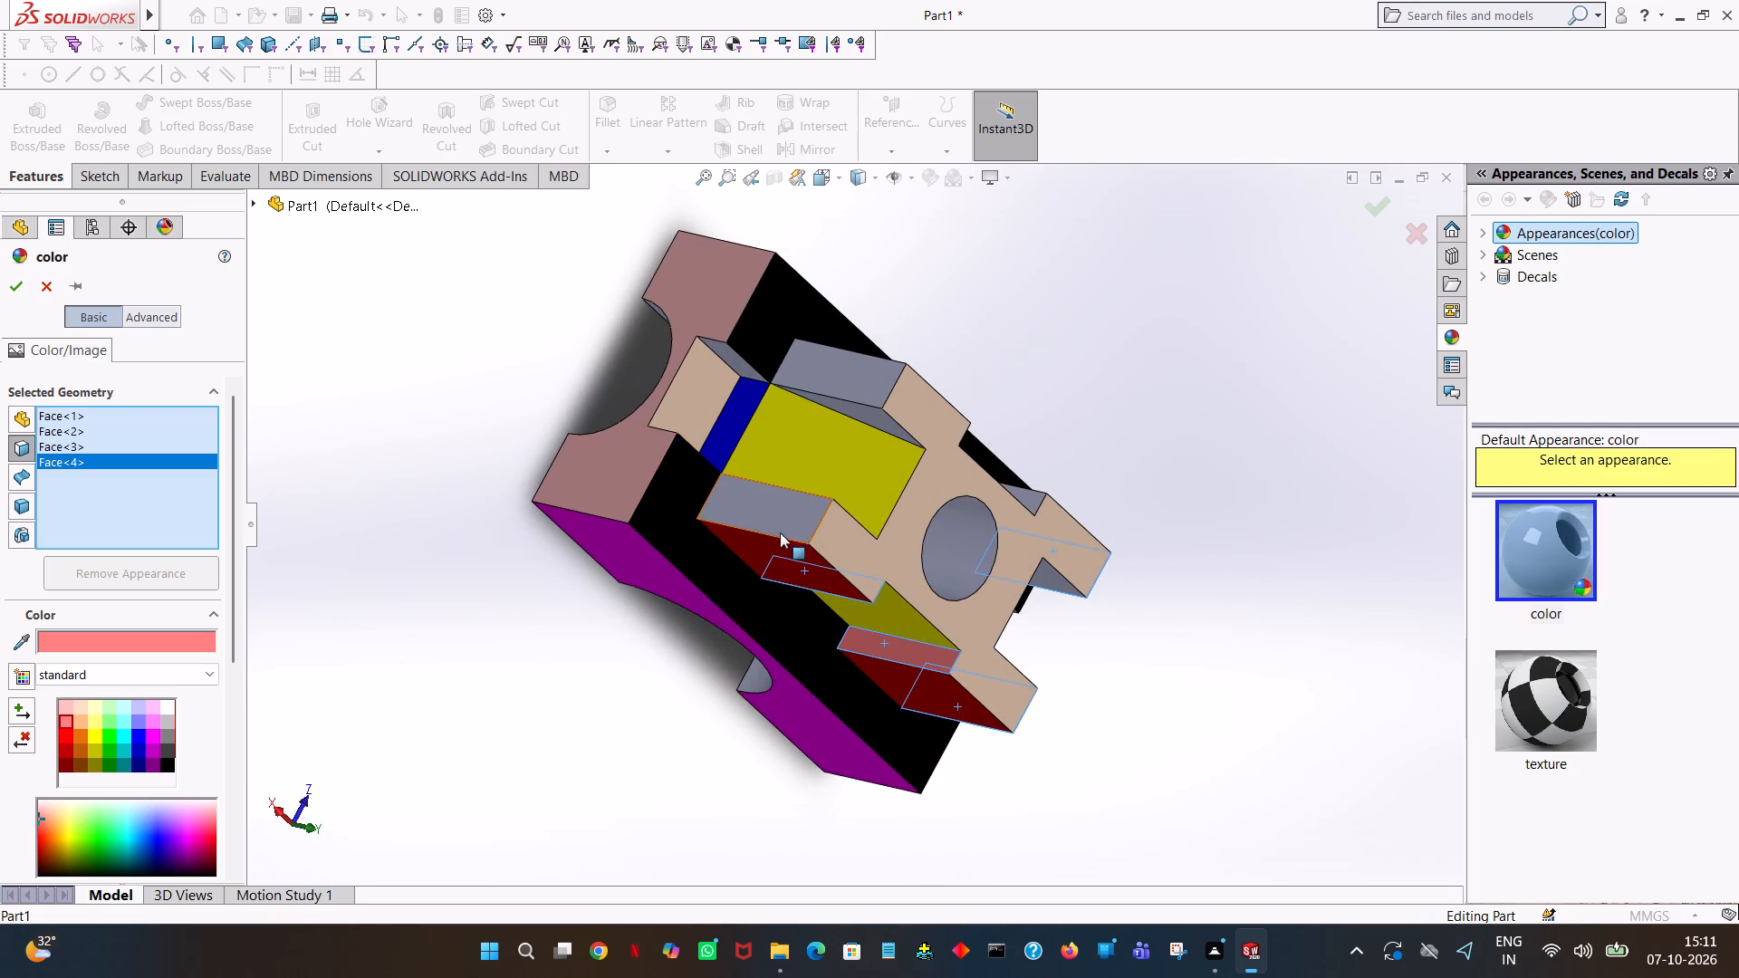
left_click(784, 522)
left_click(884, 398)
middle_click_drag(1206, 550, 979, 504)
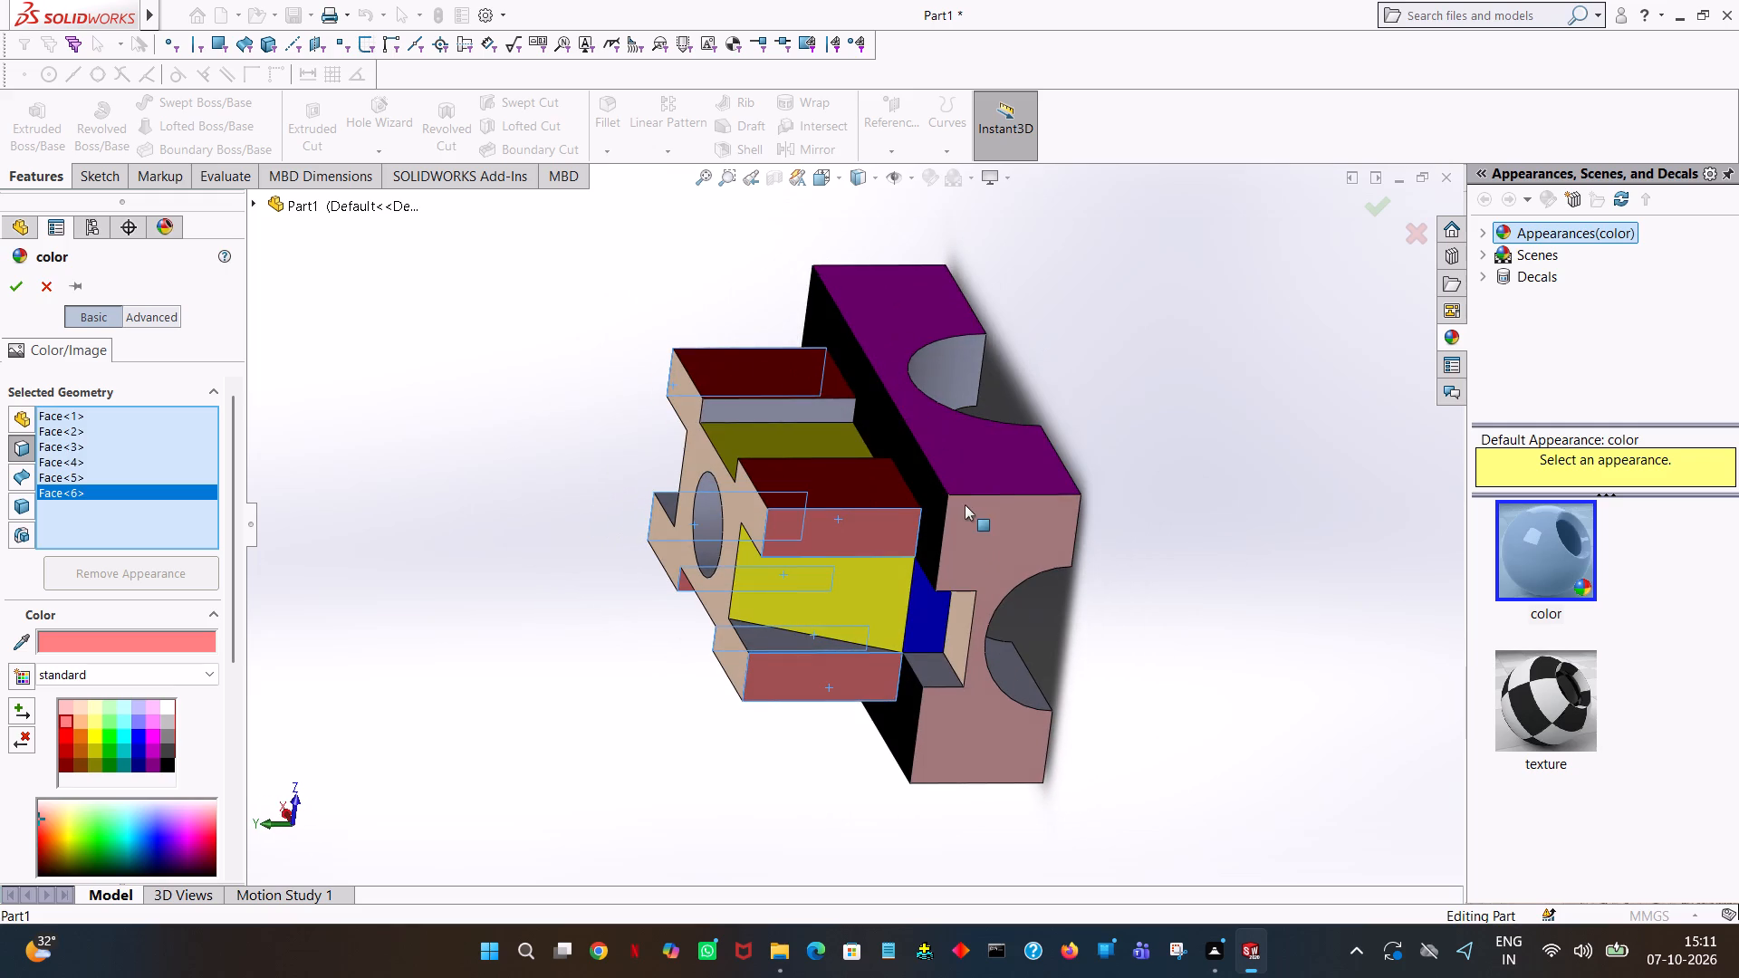
left_click(787, 401)
middle_click_drag(860, 436, 985, 681)
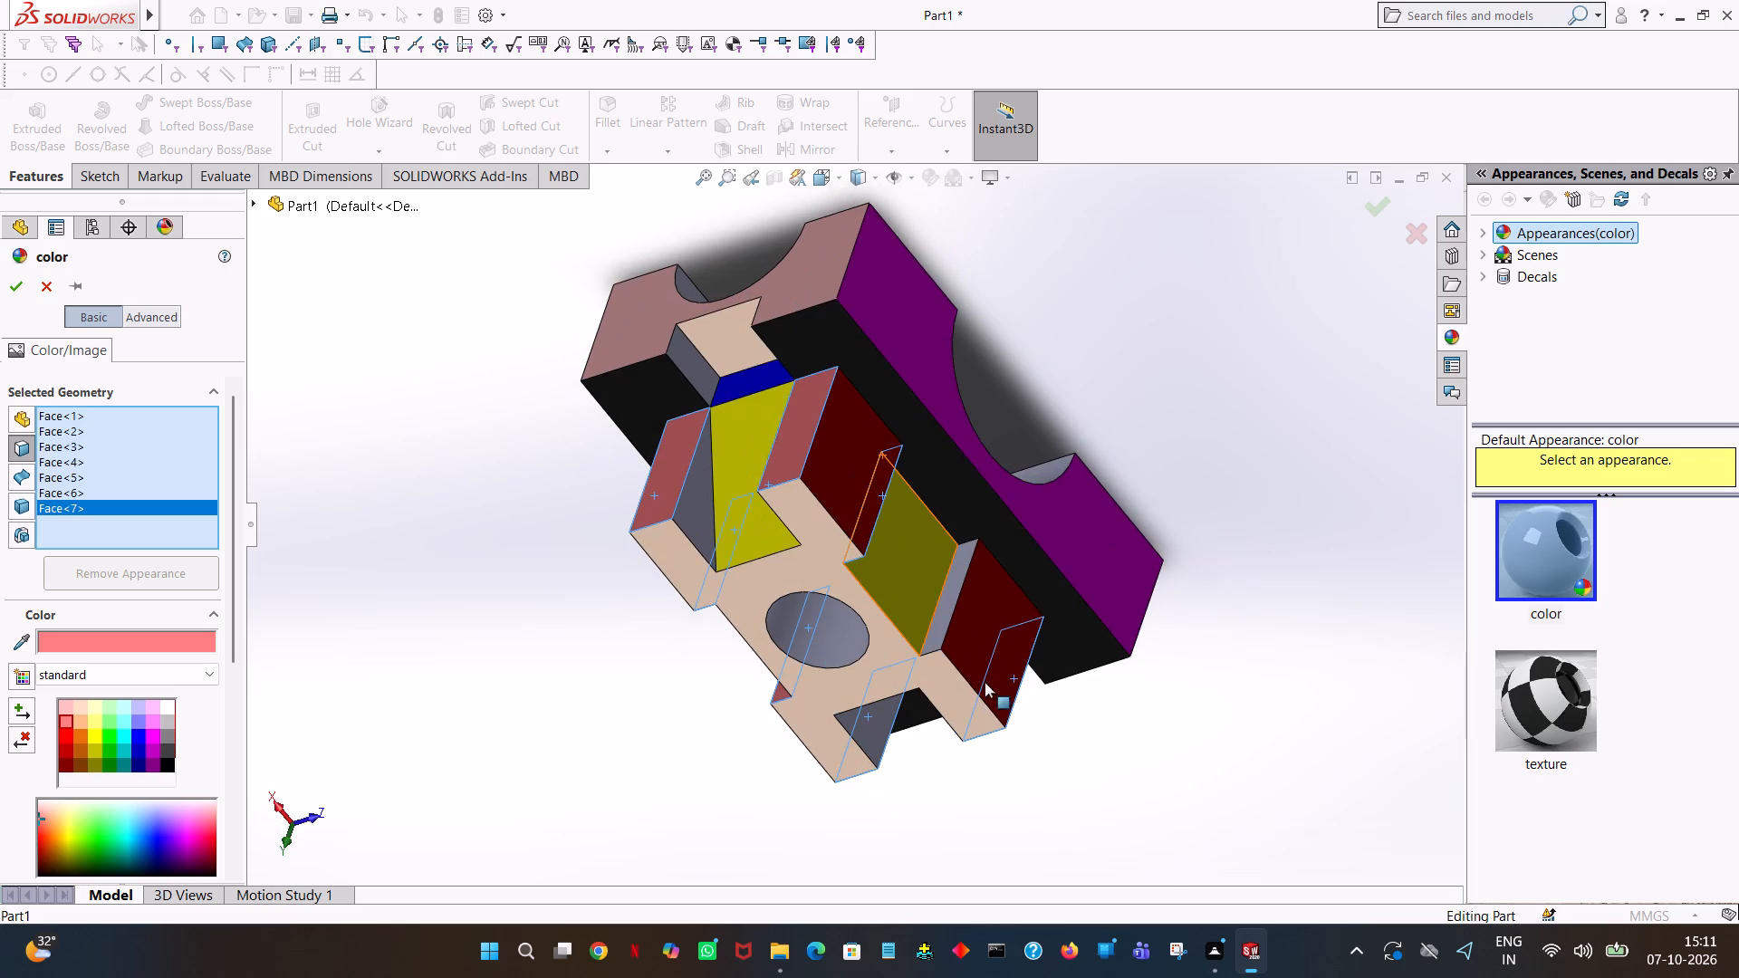
left_click(950, 609)
Add the four side walls of the base slots at both ends to the light red face colour and accept it.
middle_click_drag(1048, 728, 1043, 714)
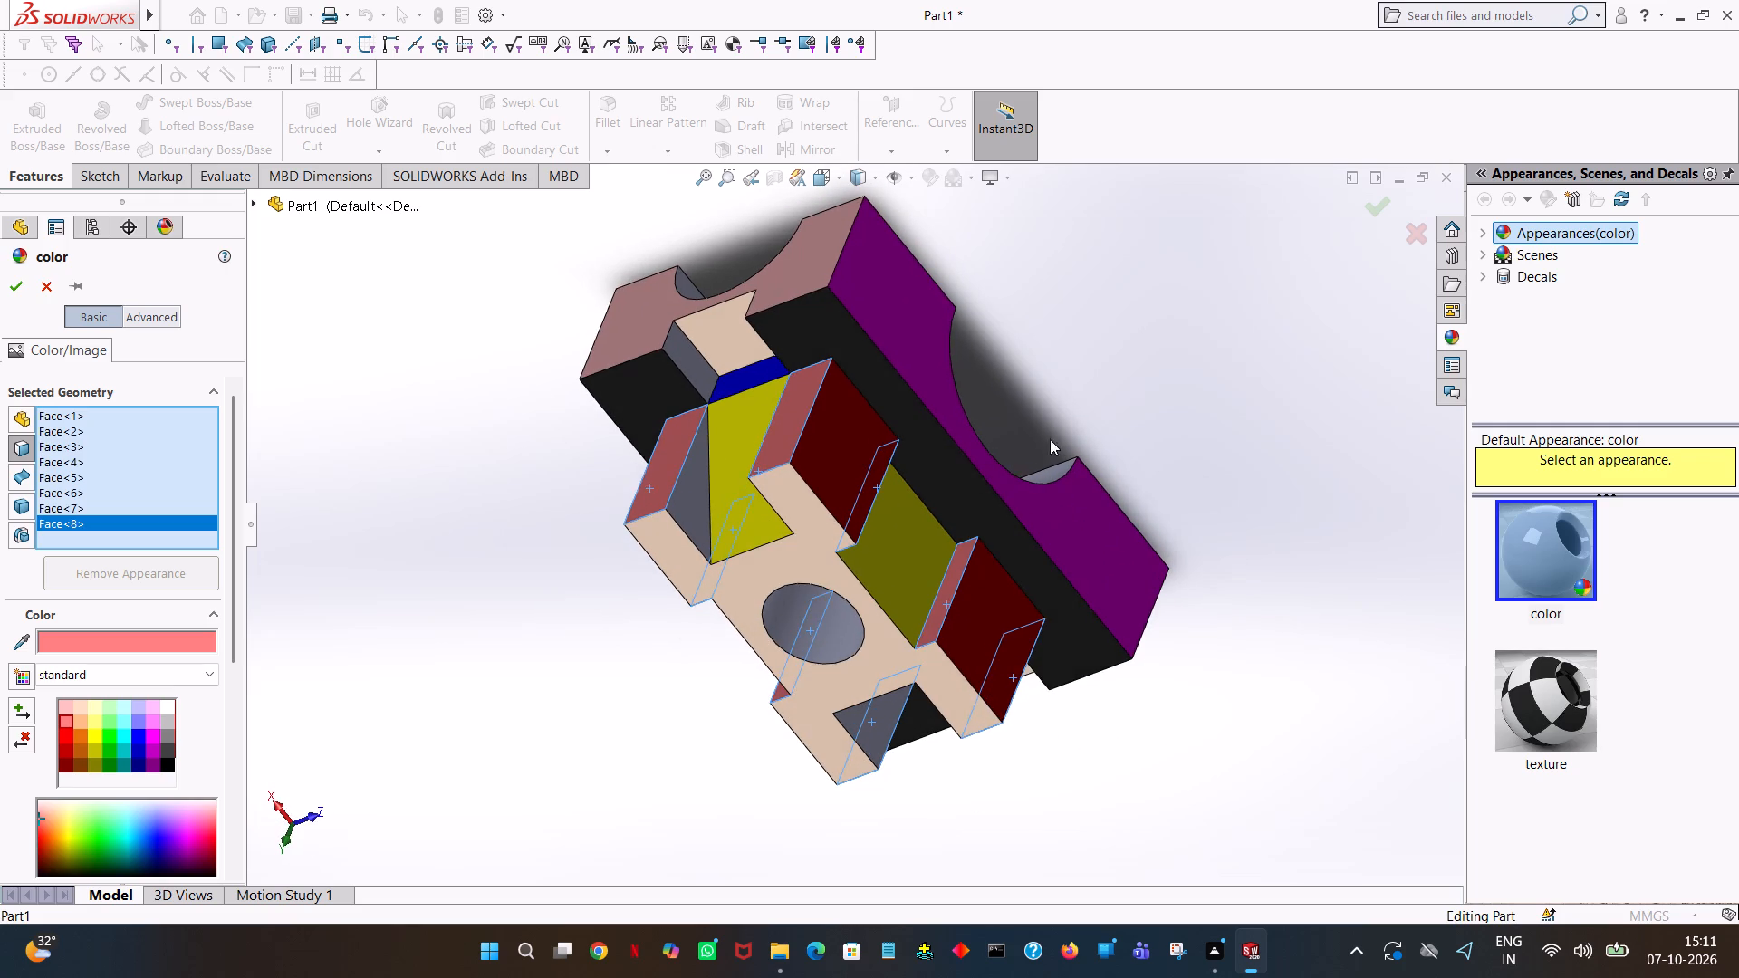
middle_click_drag(1043, 407, 1042, 366)
middle_click_drag(1159, 681, 1137, 638)
middle_click_drag(1069, 366, 1009, 191)
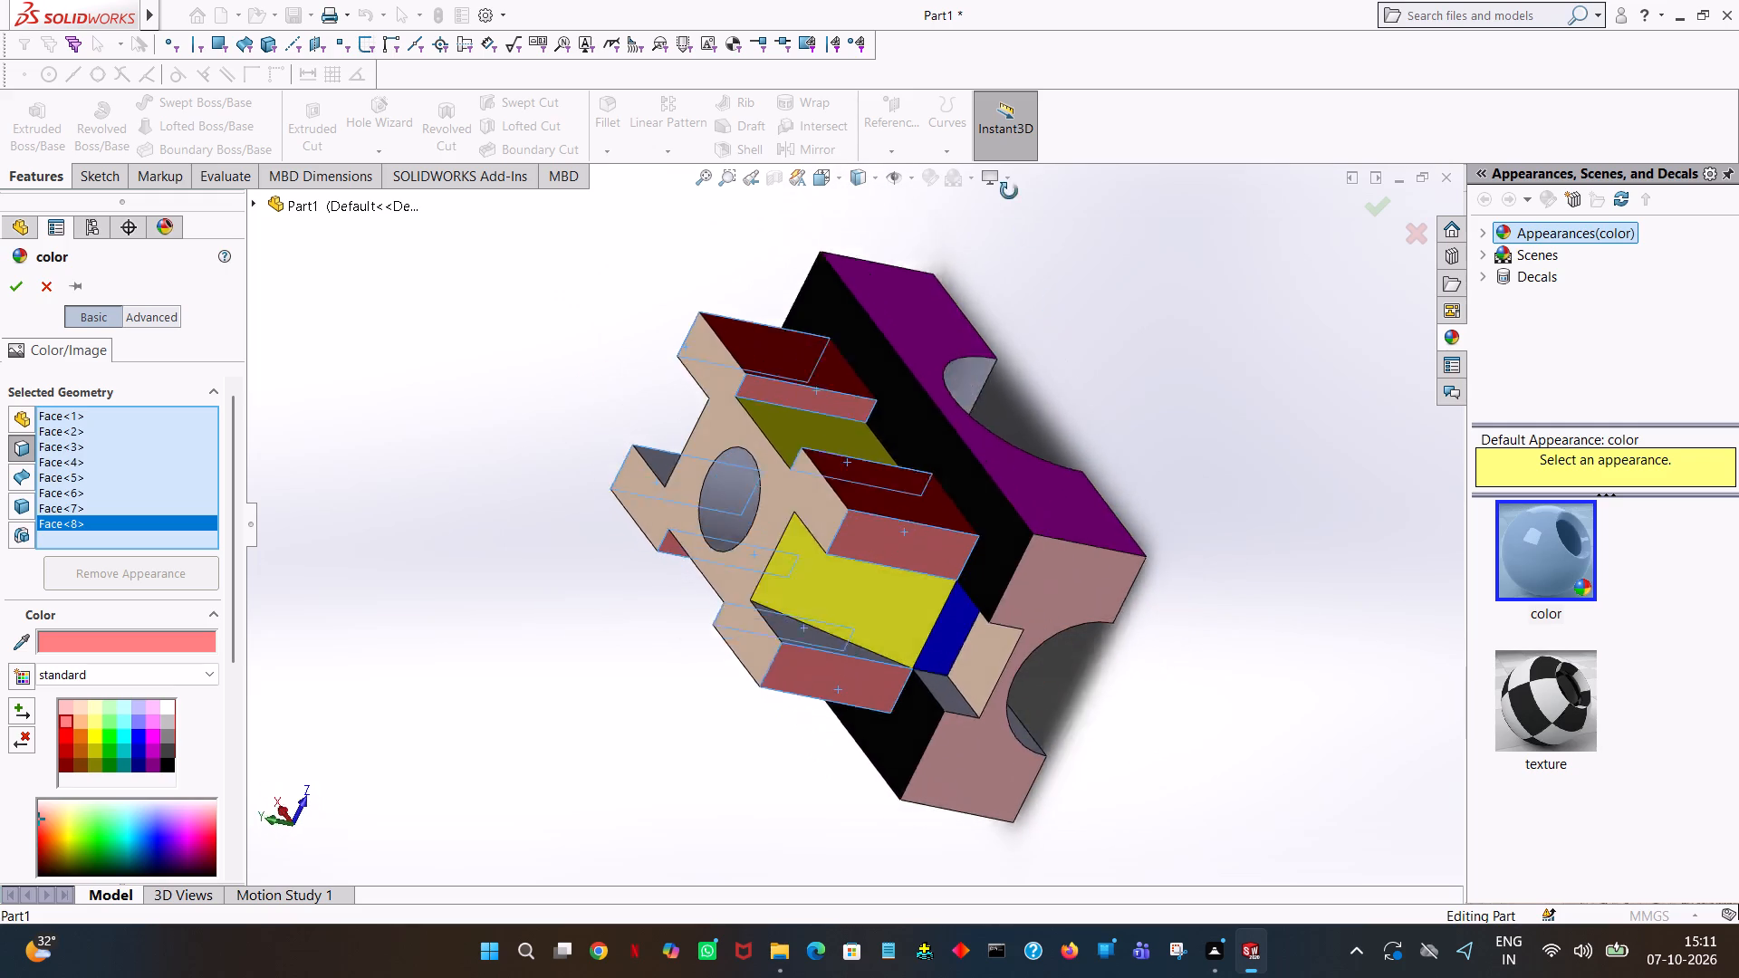
middle_click_drag(1009, 191, 1016, 120)
middle_click_drag(927, 543, 1027, 643)
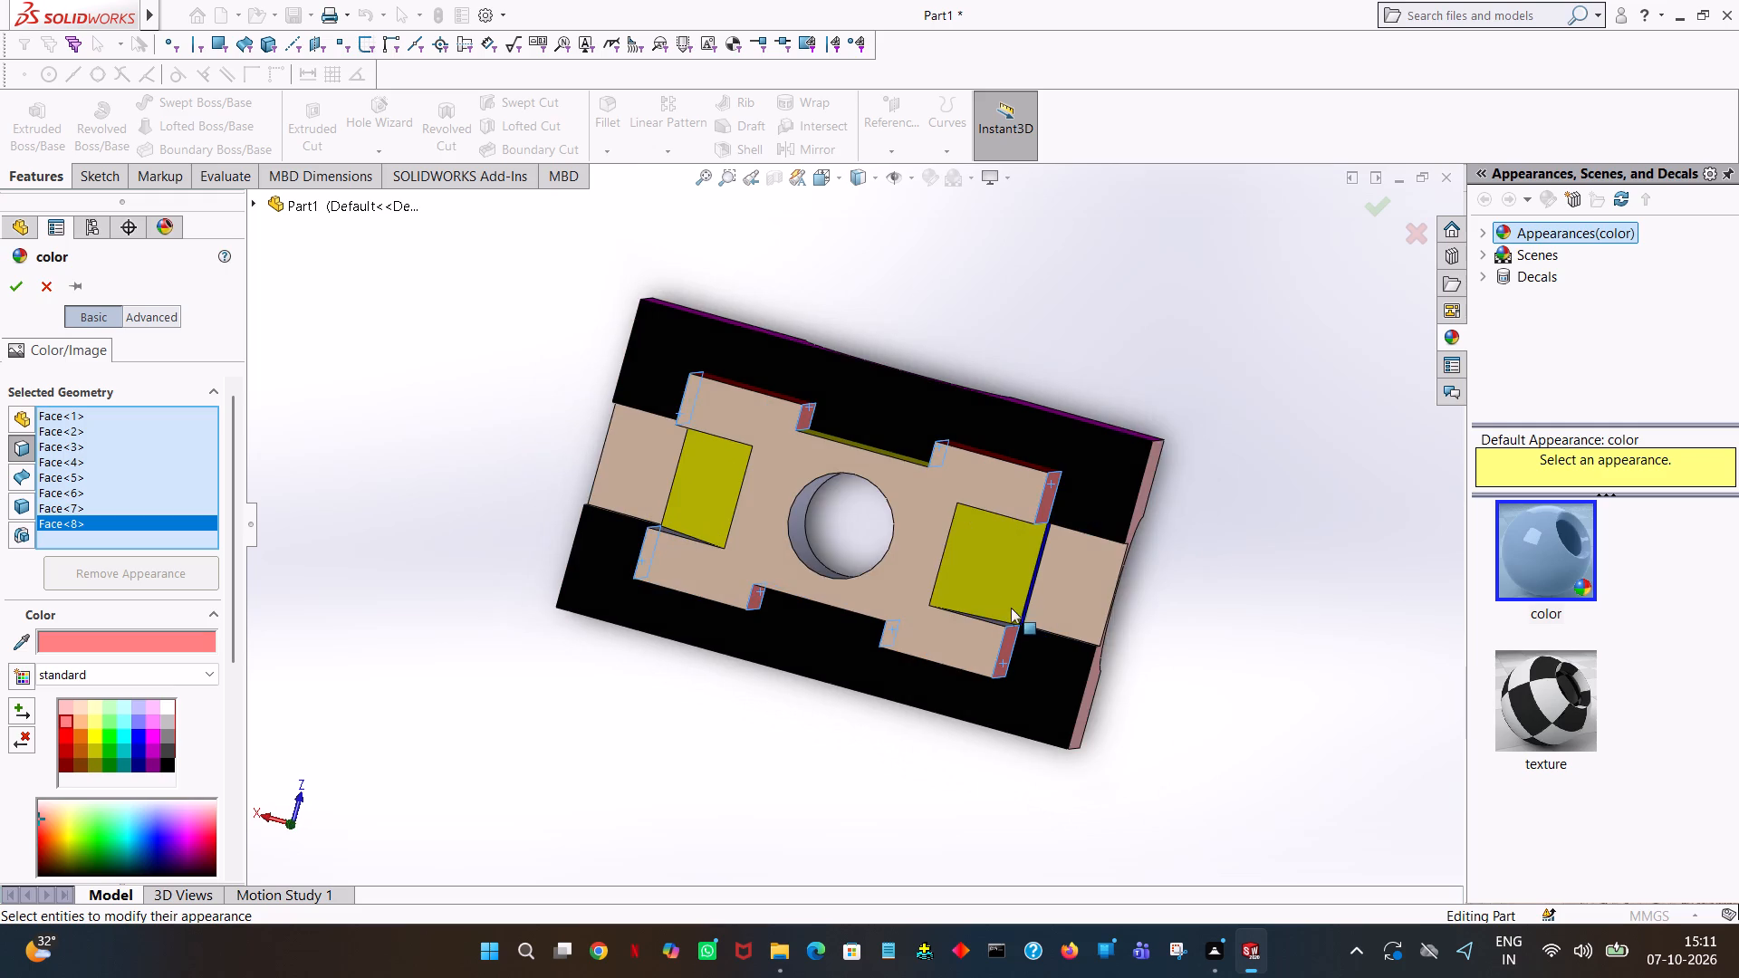
middle_click_drag(963, 513, 957, 481)
middle_click_drag(962, 481, 958, 385)
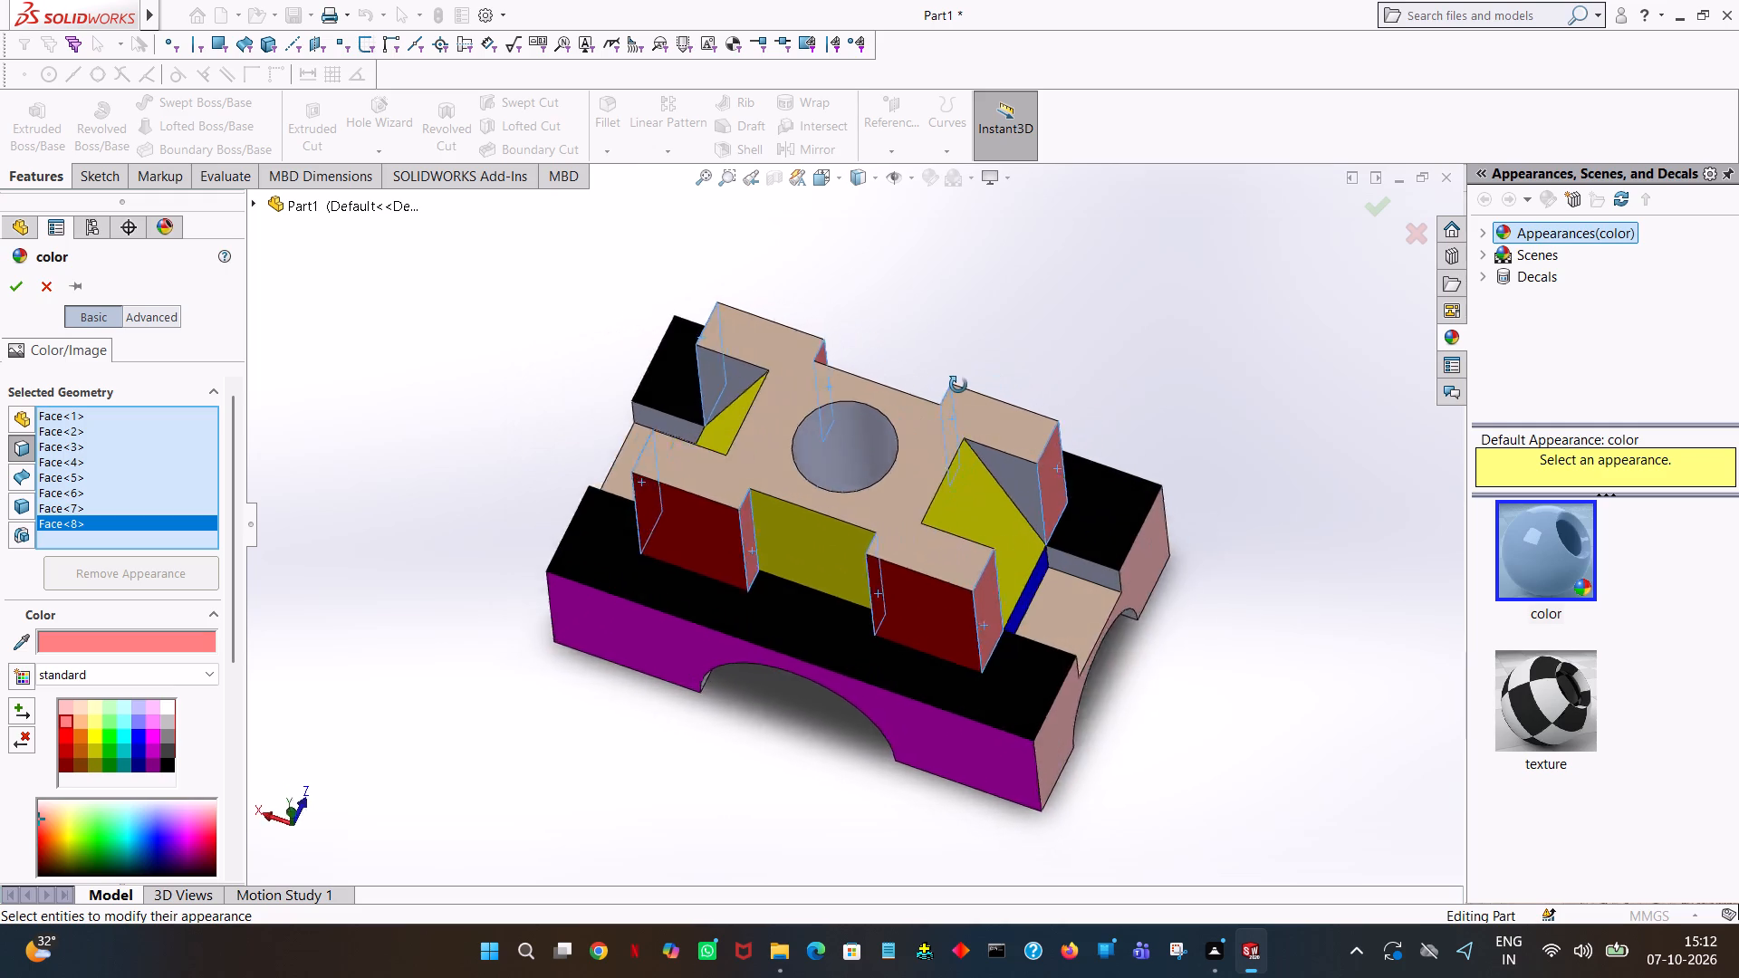
middle_click_drag(958, 385, 1050, 344)
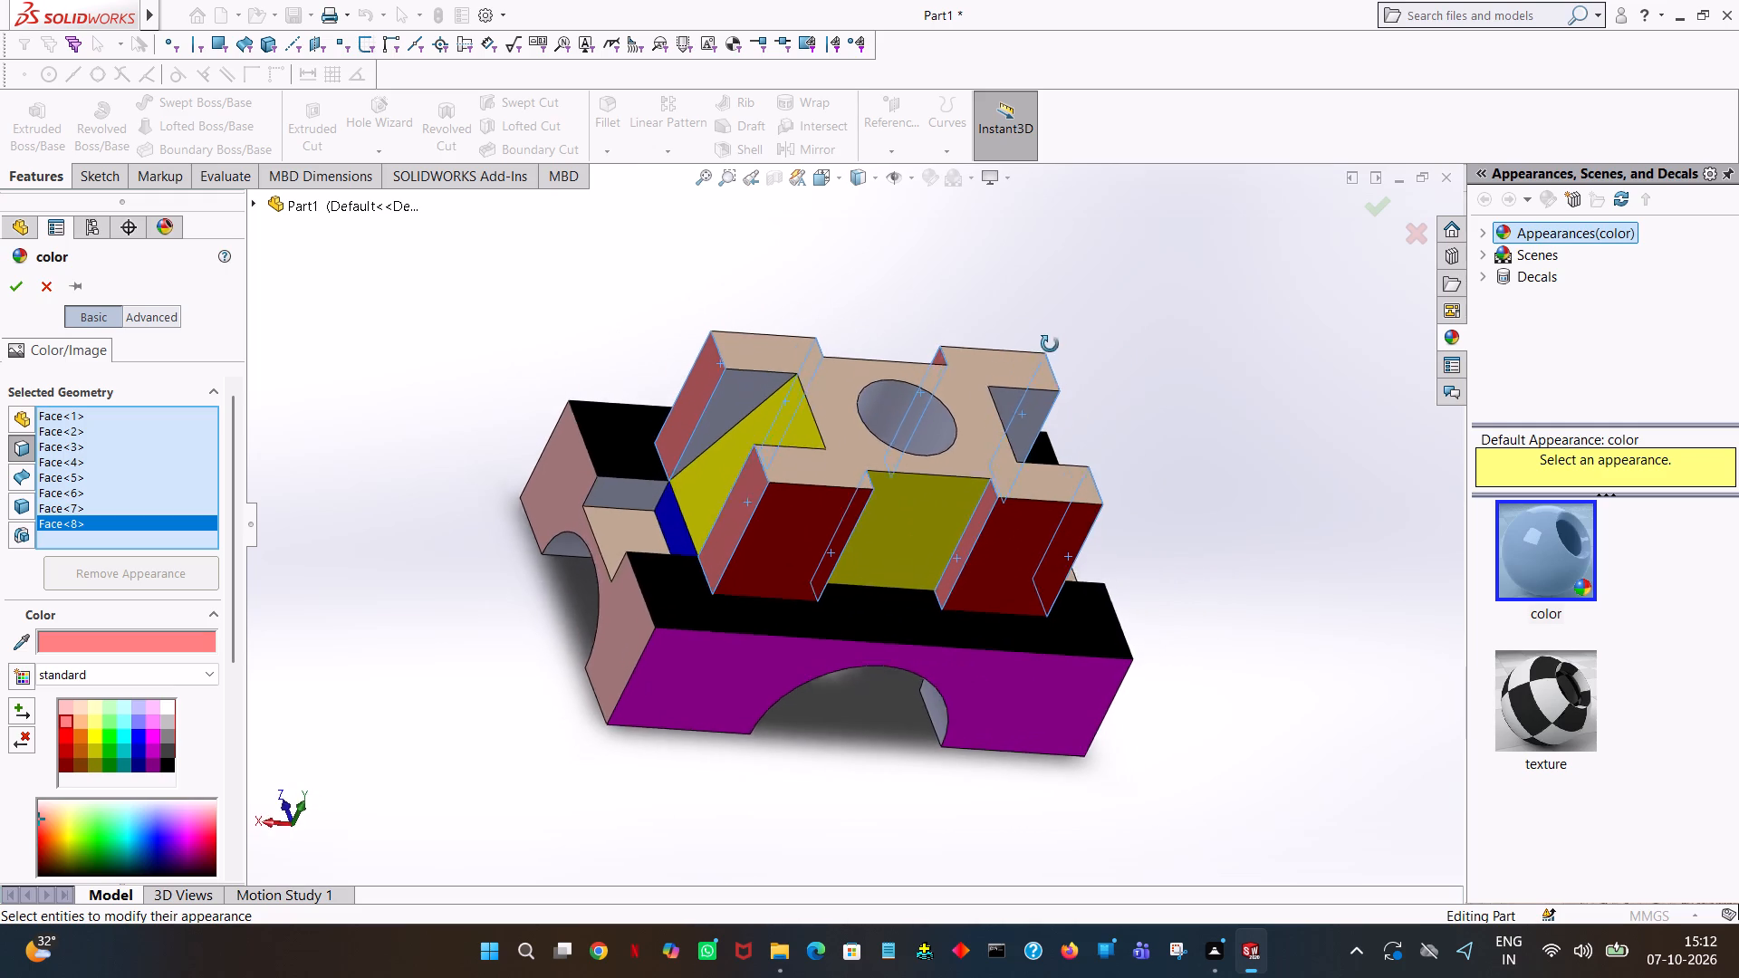
middle_click_drag(1050, 344, 1055, 338)
left_click(641, 482)
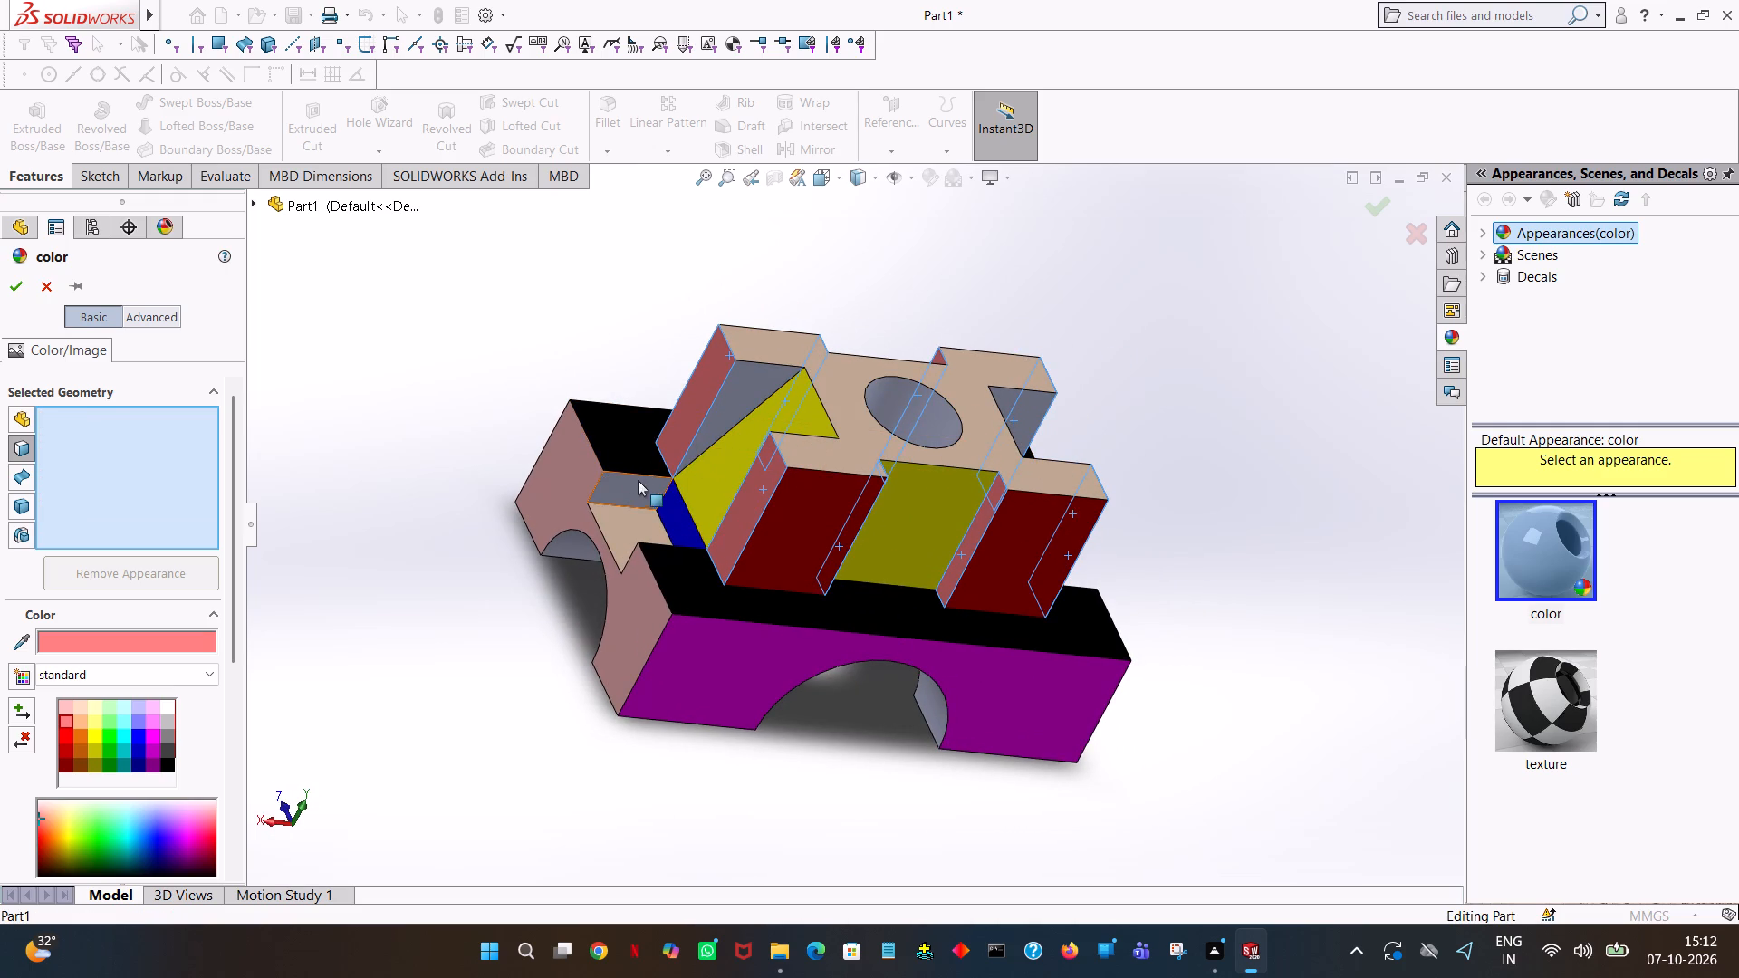
middle_click_drag(653, 465, 744, 690)
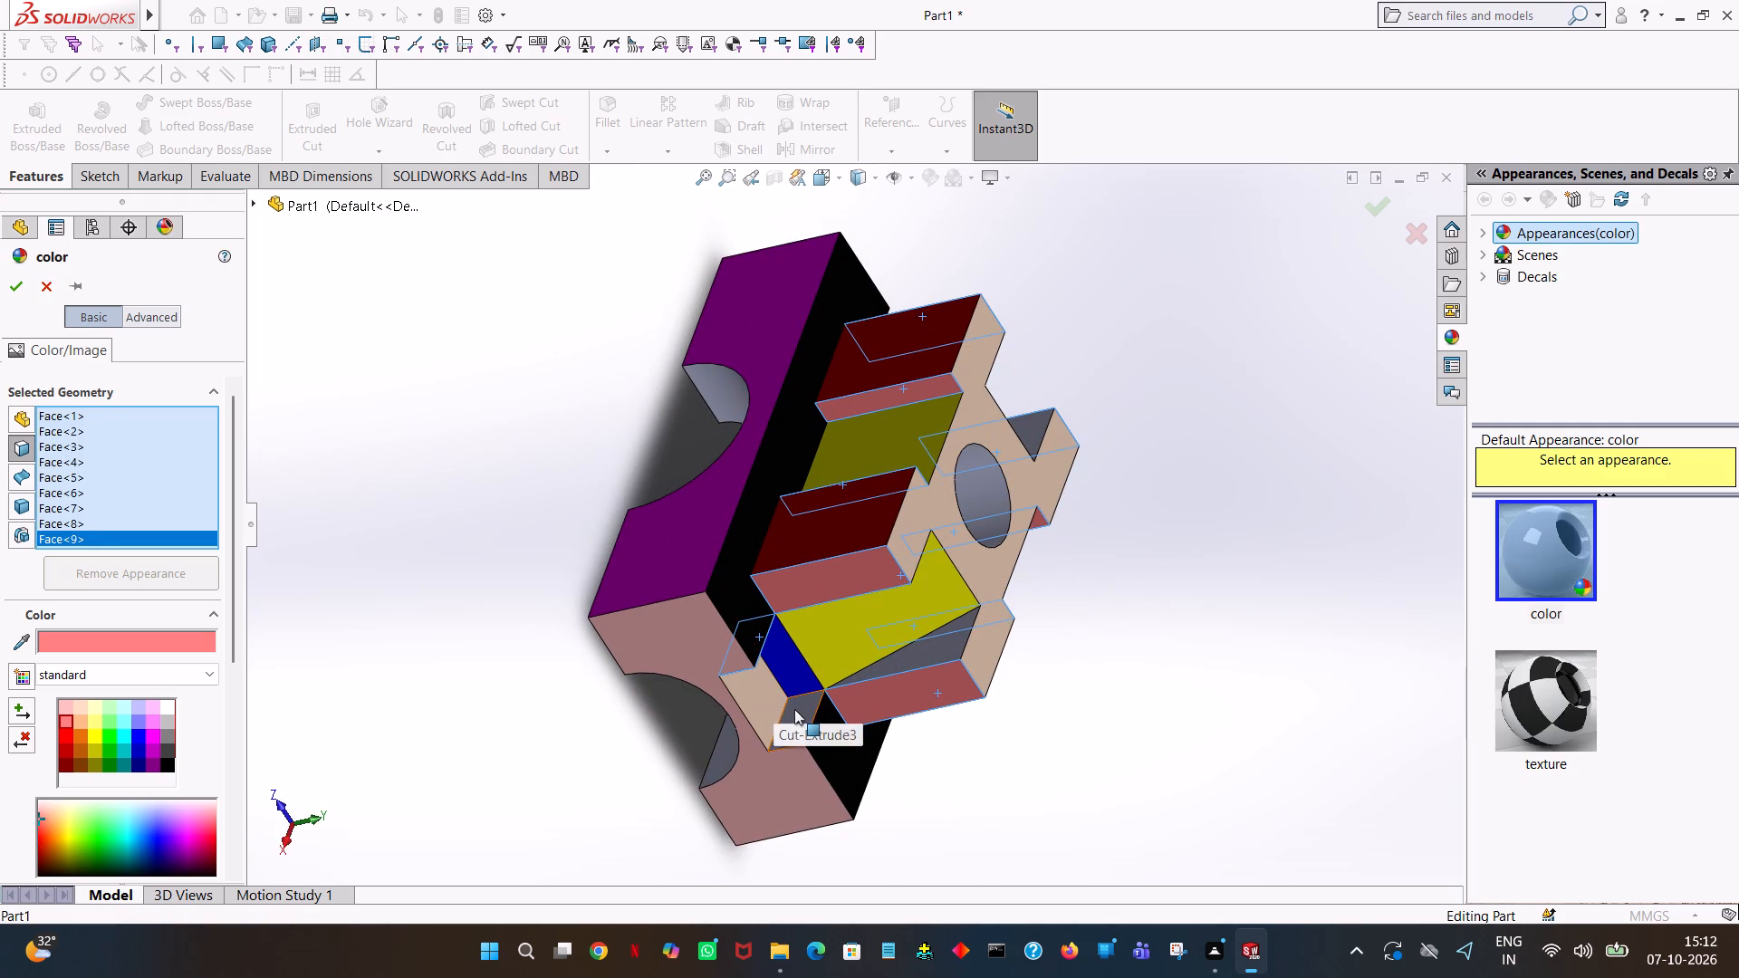
left_click(794, 709)
middle_click_drag(889, 440, 774, 730)
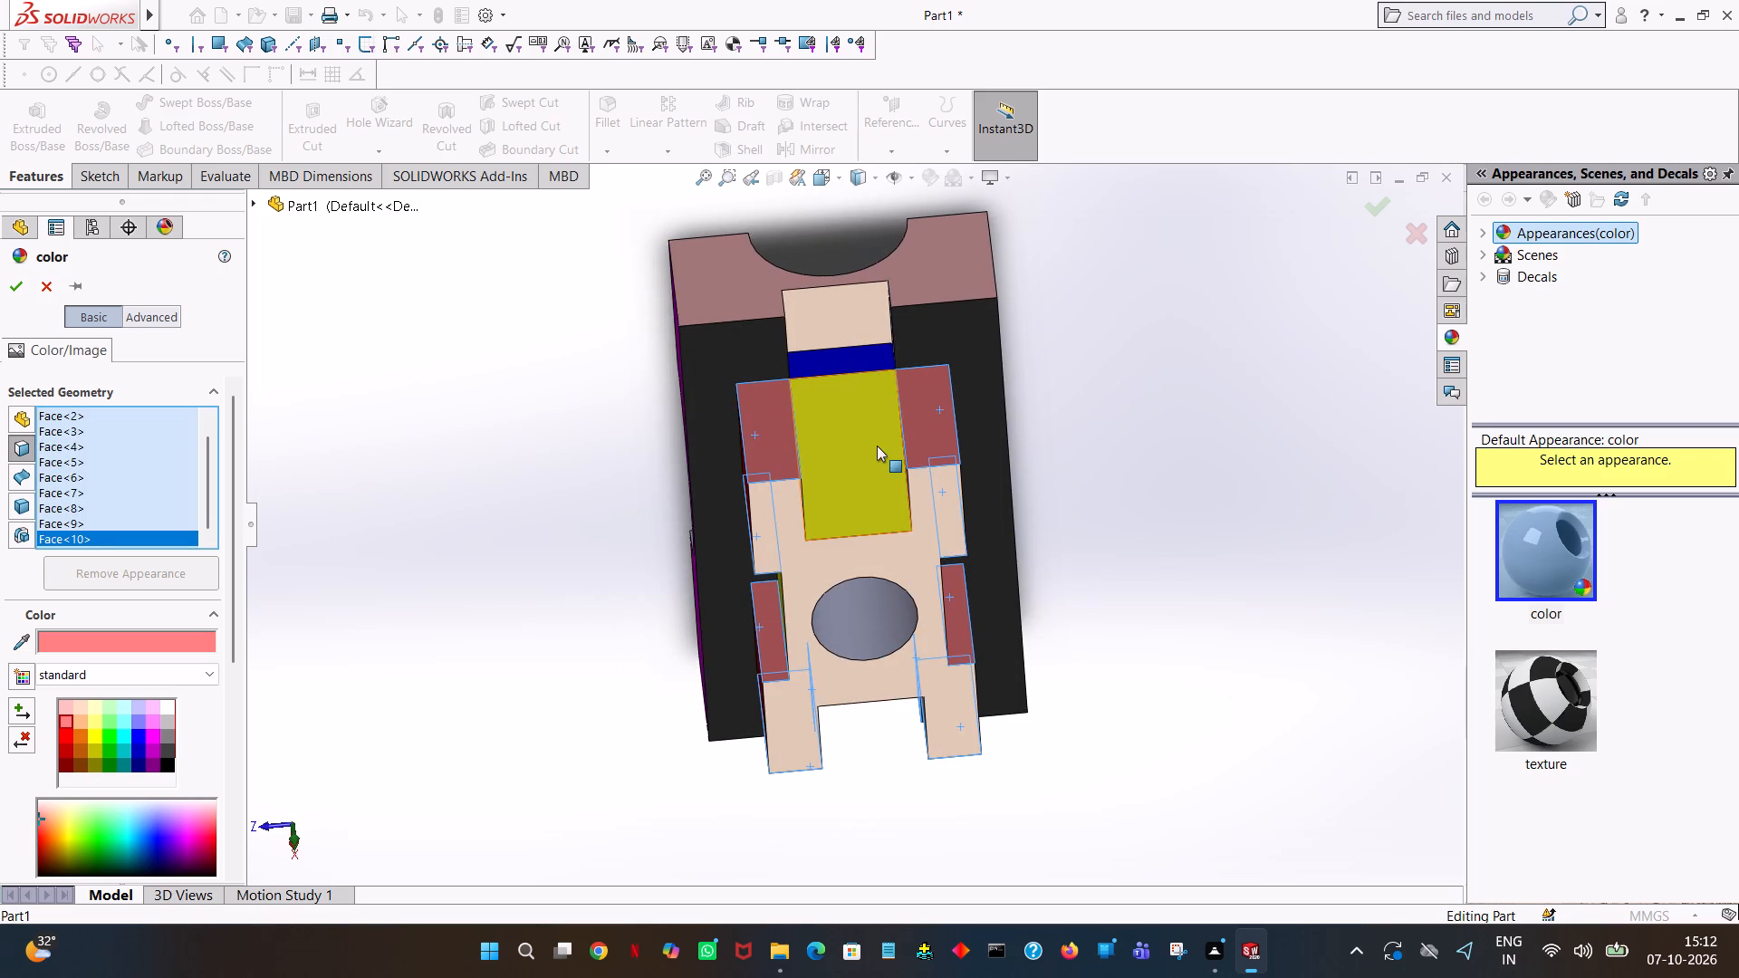
middle_click_drag(879, 446, 932, 455)
left_click(952, 329)
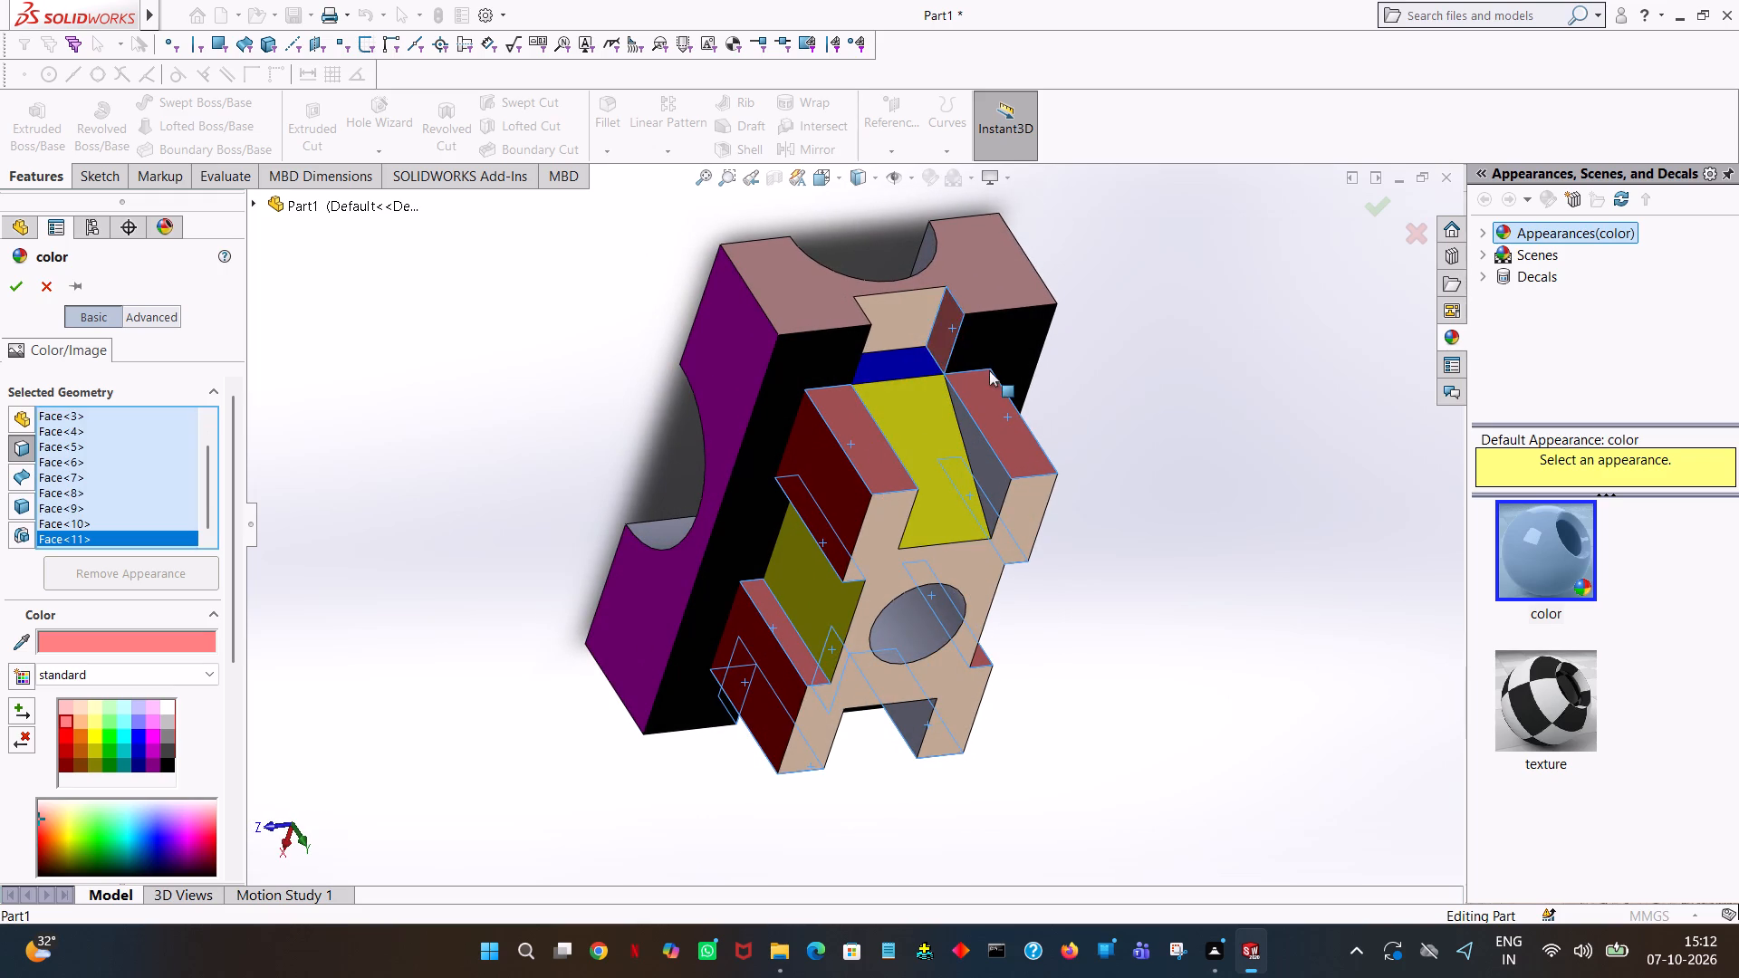
middle_click_drag(985, 374, 863, 426)
left_click(705, 361)
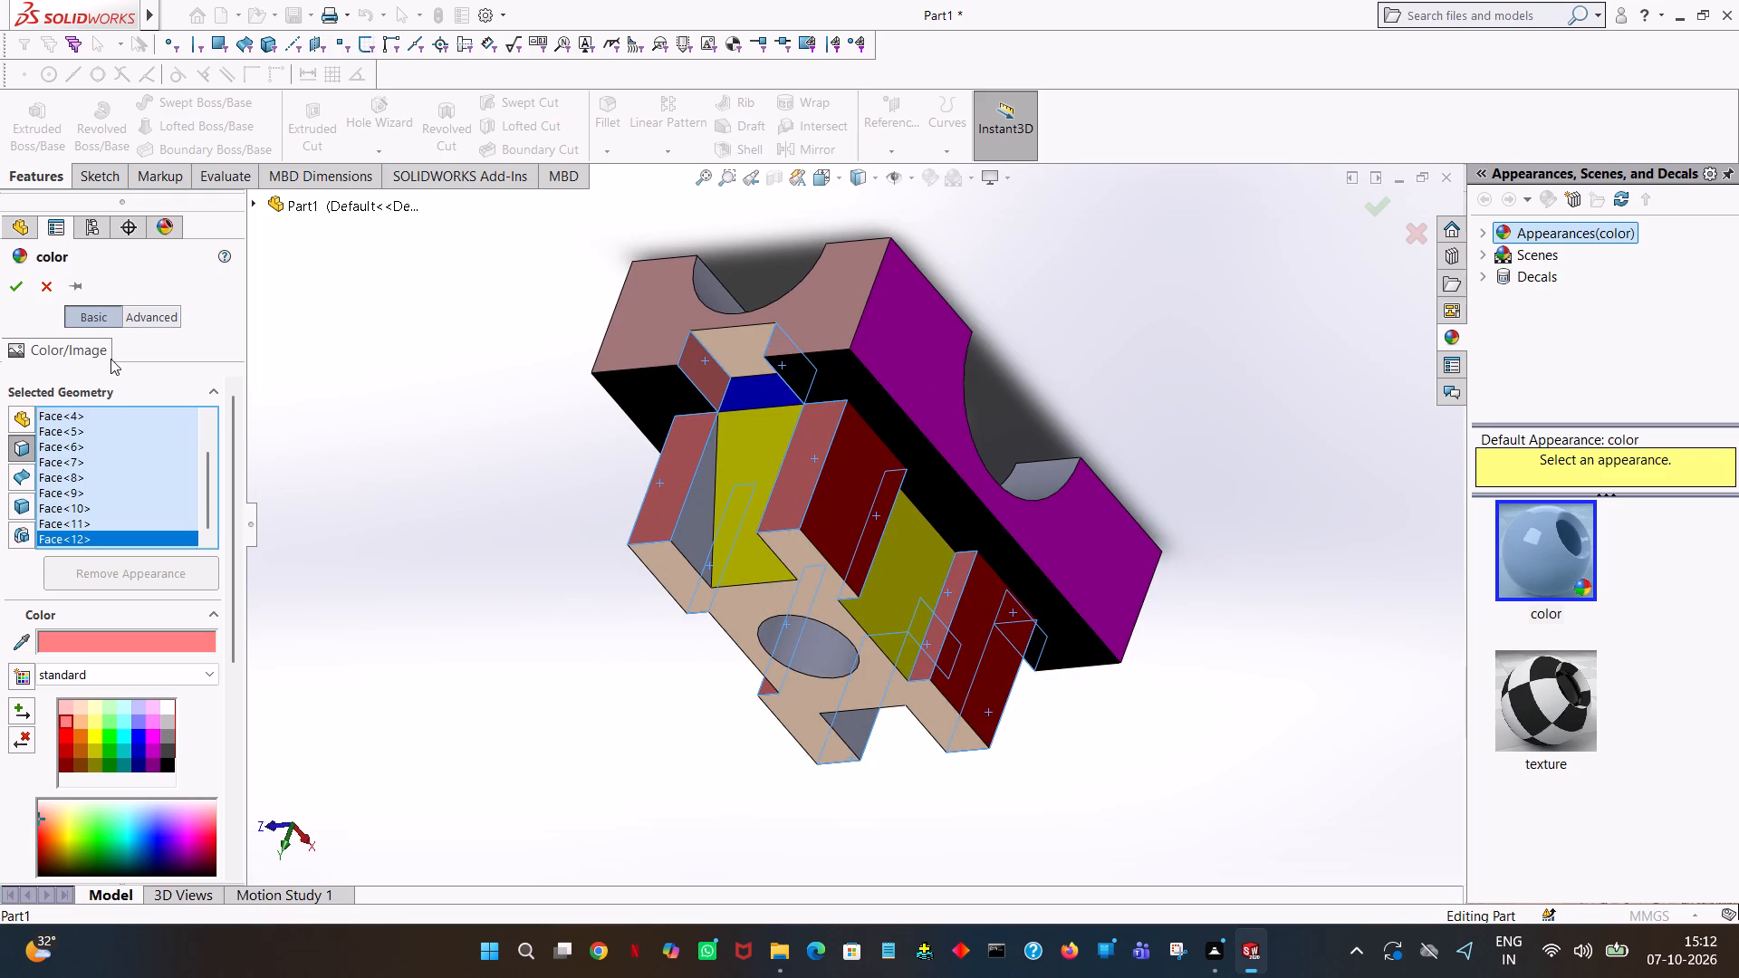
left_click(17, 283)
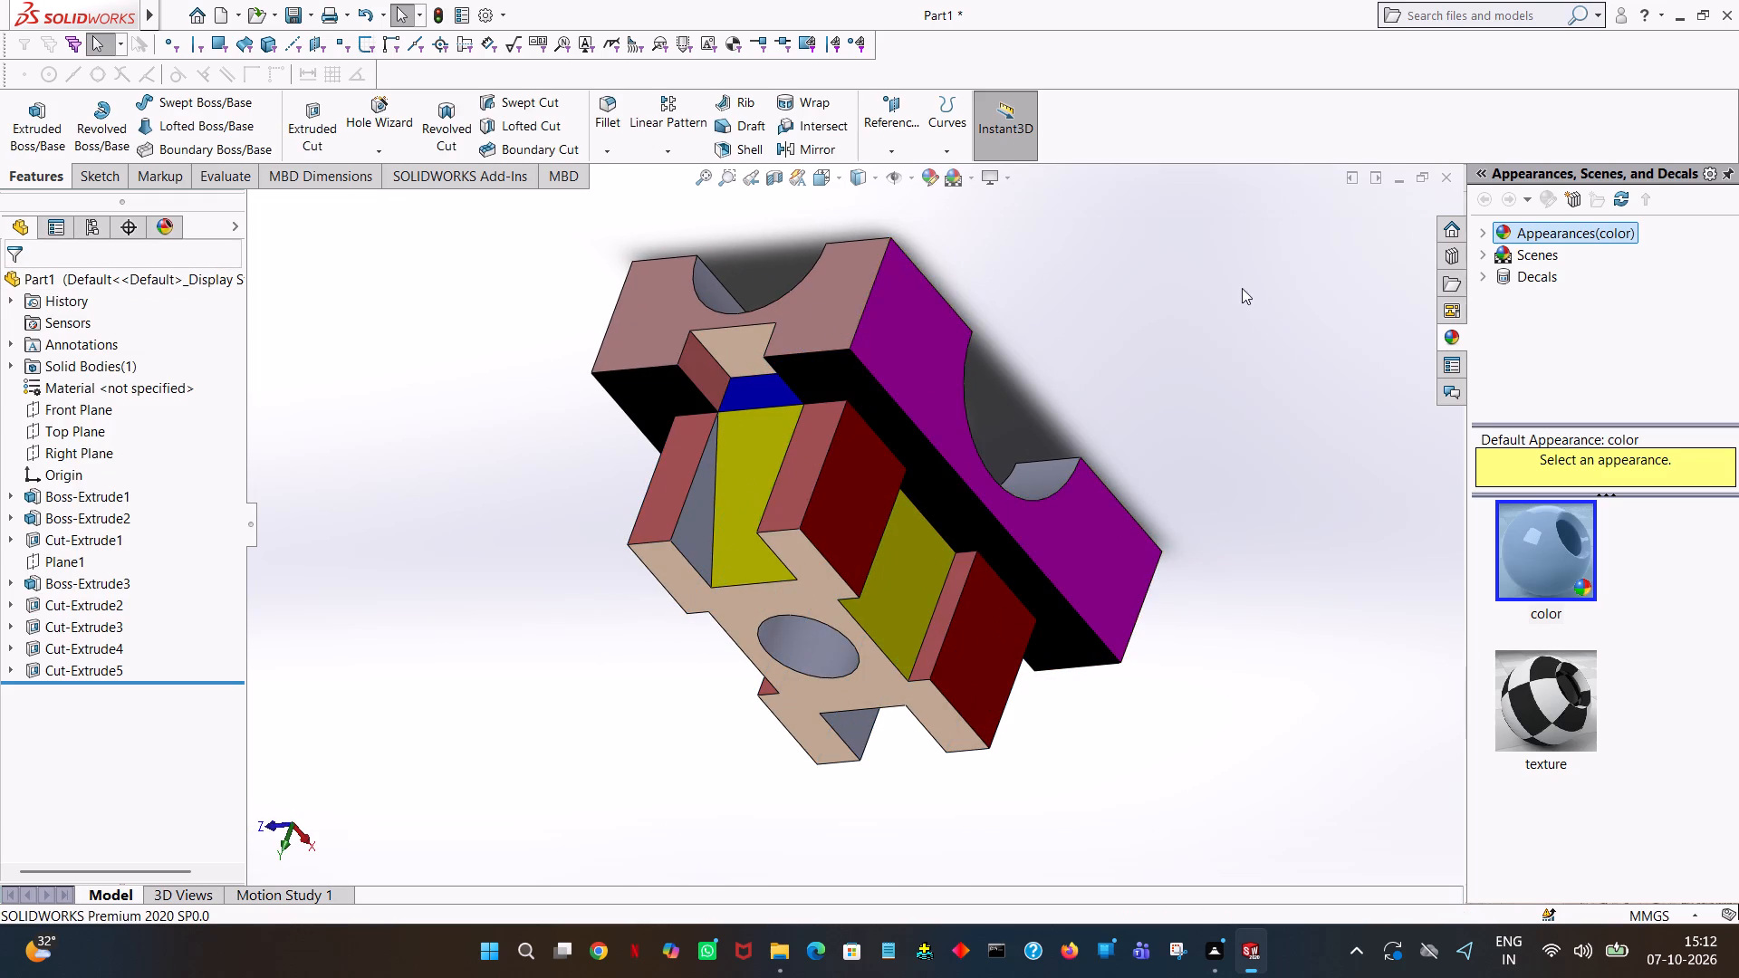
Apply a green face colour to the seven underside faces: four flat corner faces, both lengthwise curved groove faces and the crosswise groove face.
middle_click_drag(1241, 294, 1148, 682)
left_click(668, 503)
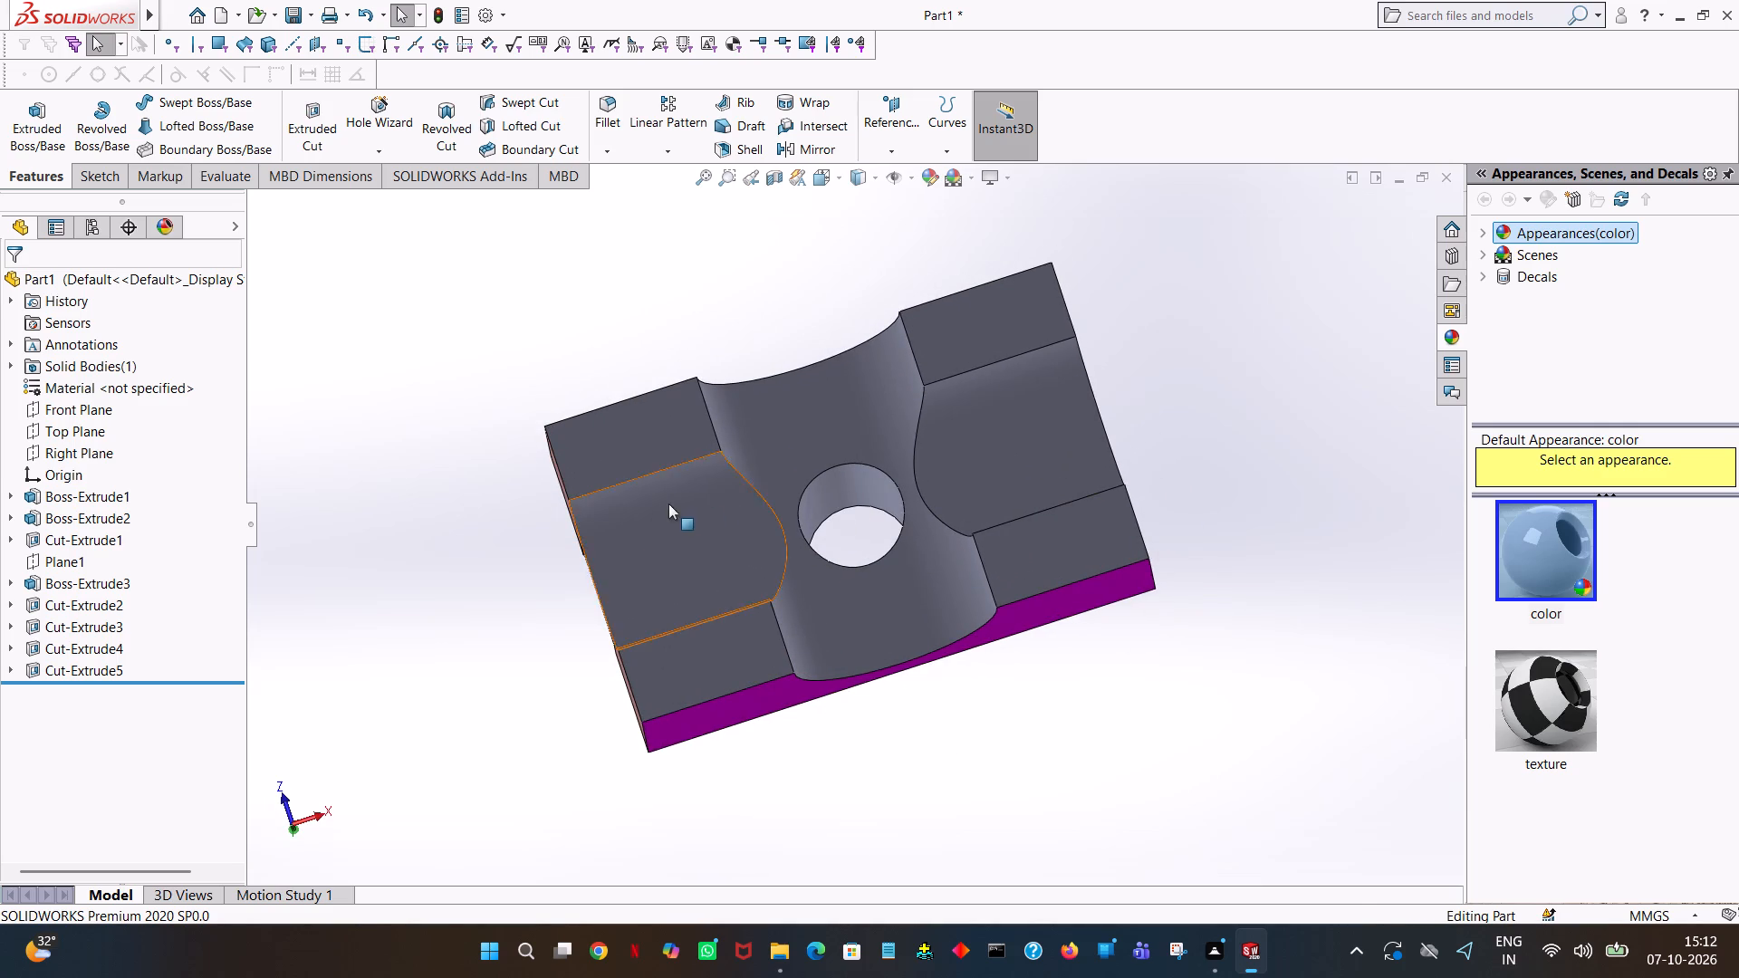
left_click(859, 427)
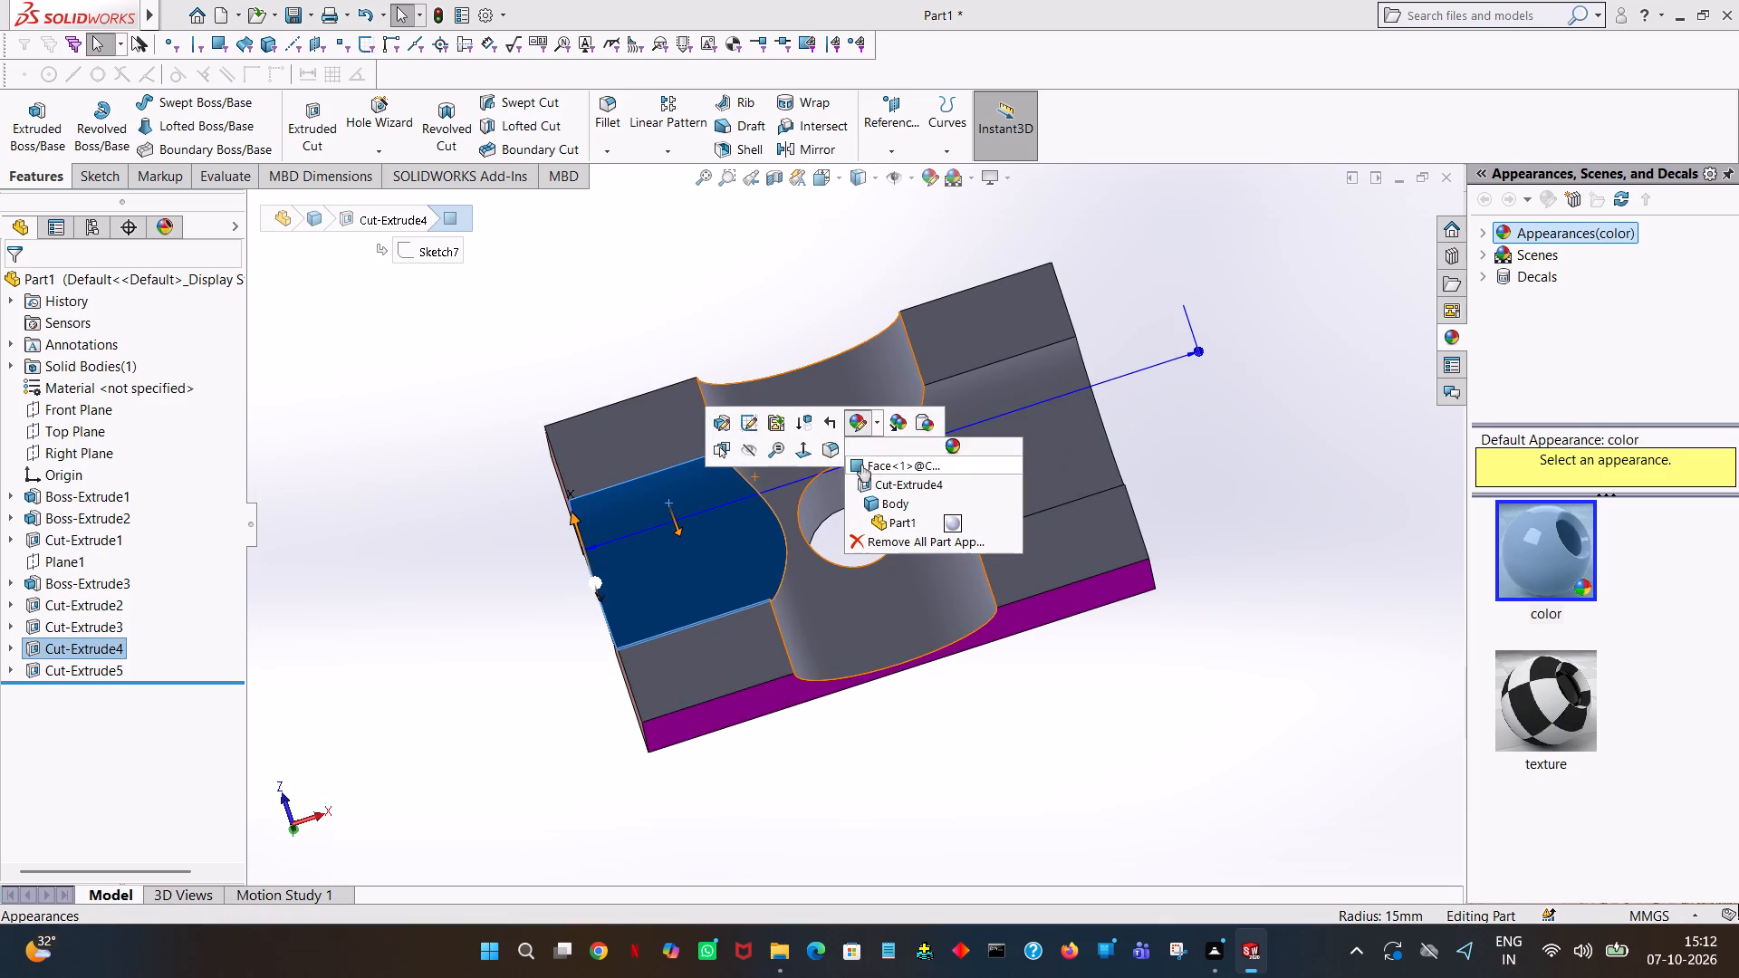
left_click(861, 465)
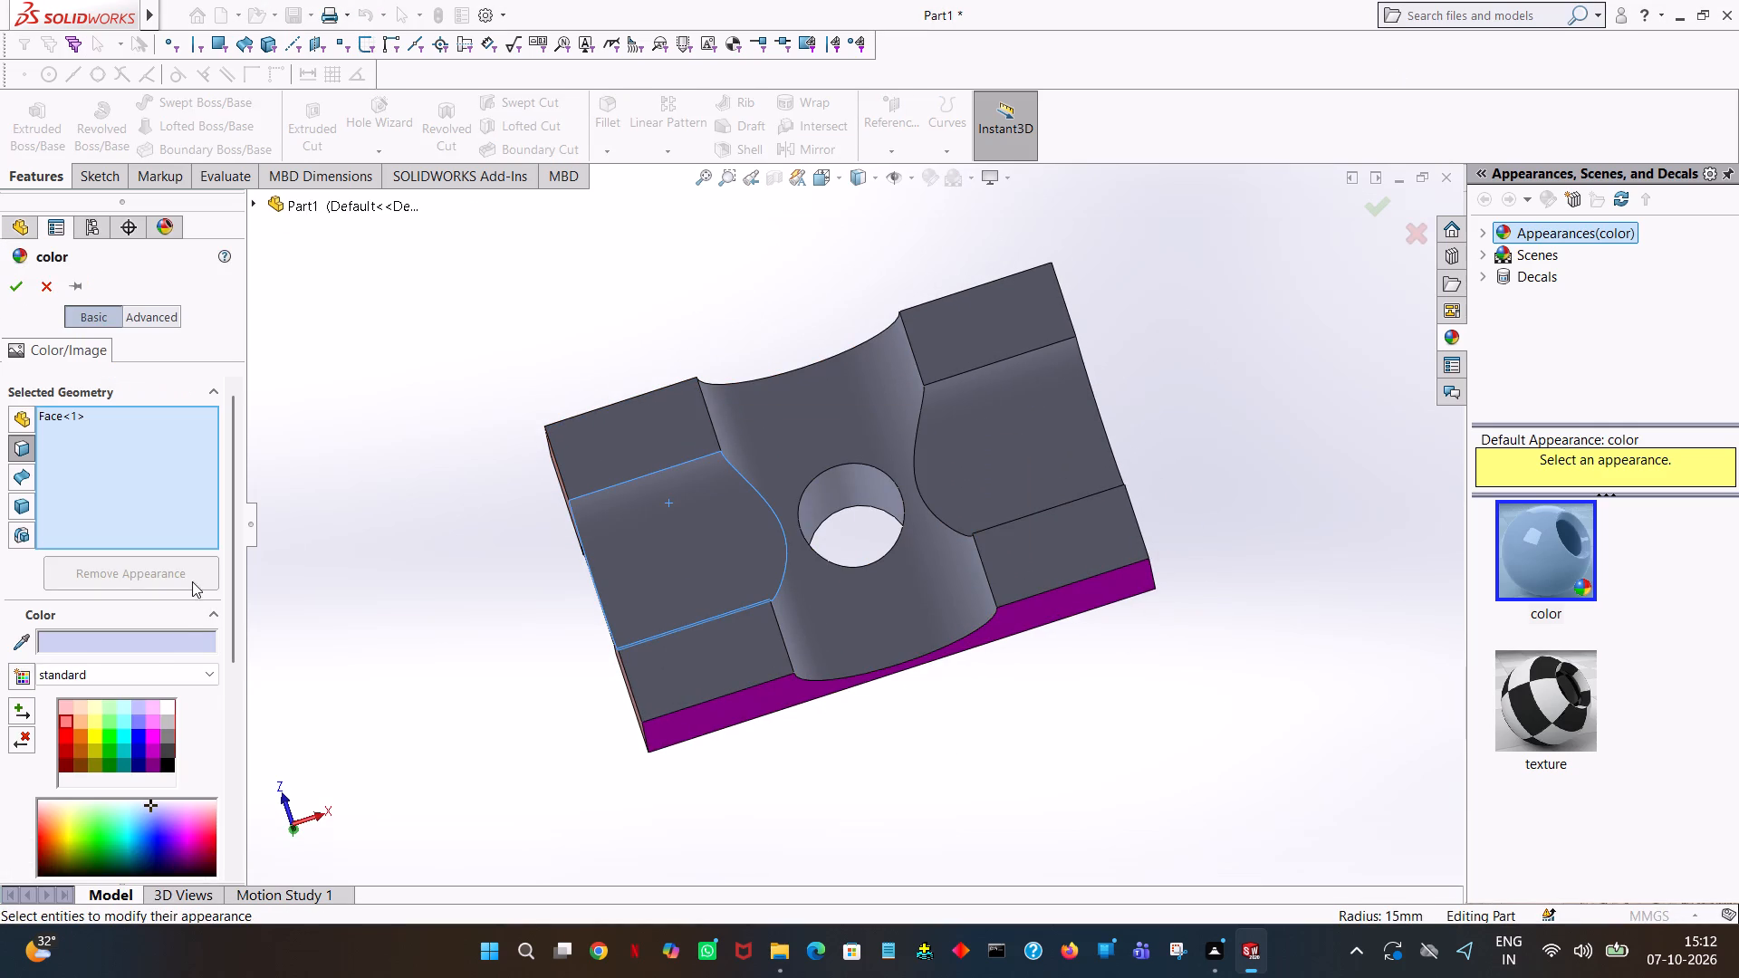
left_click(104, 734)
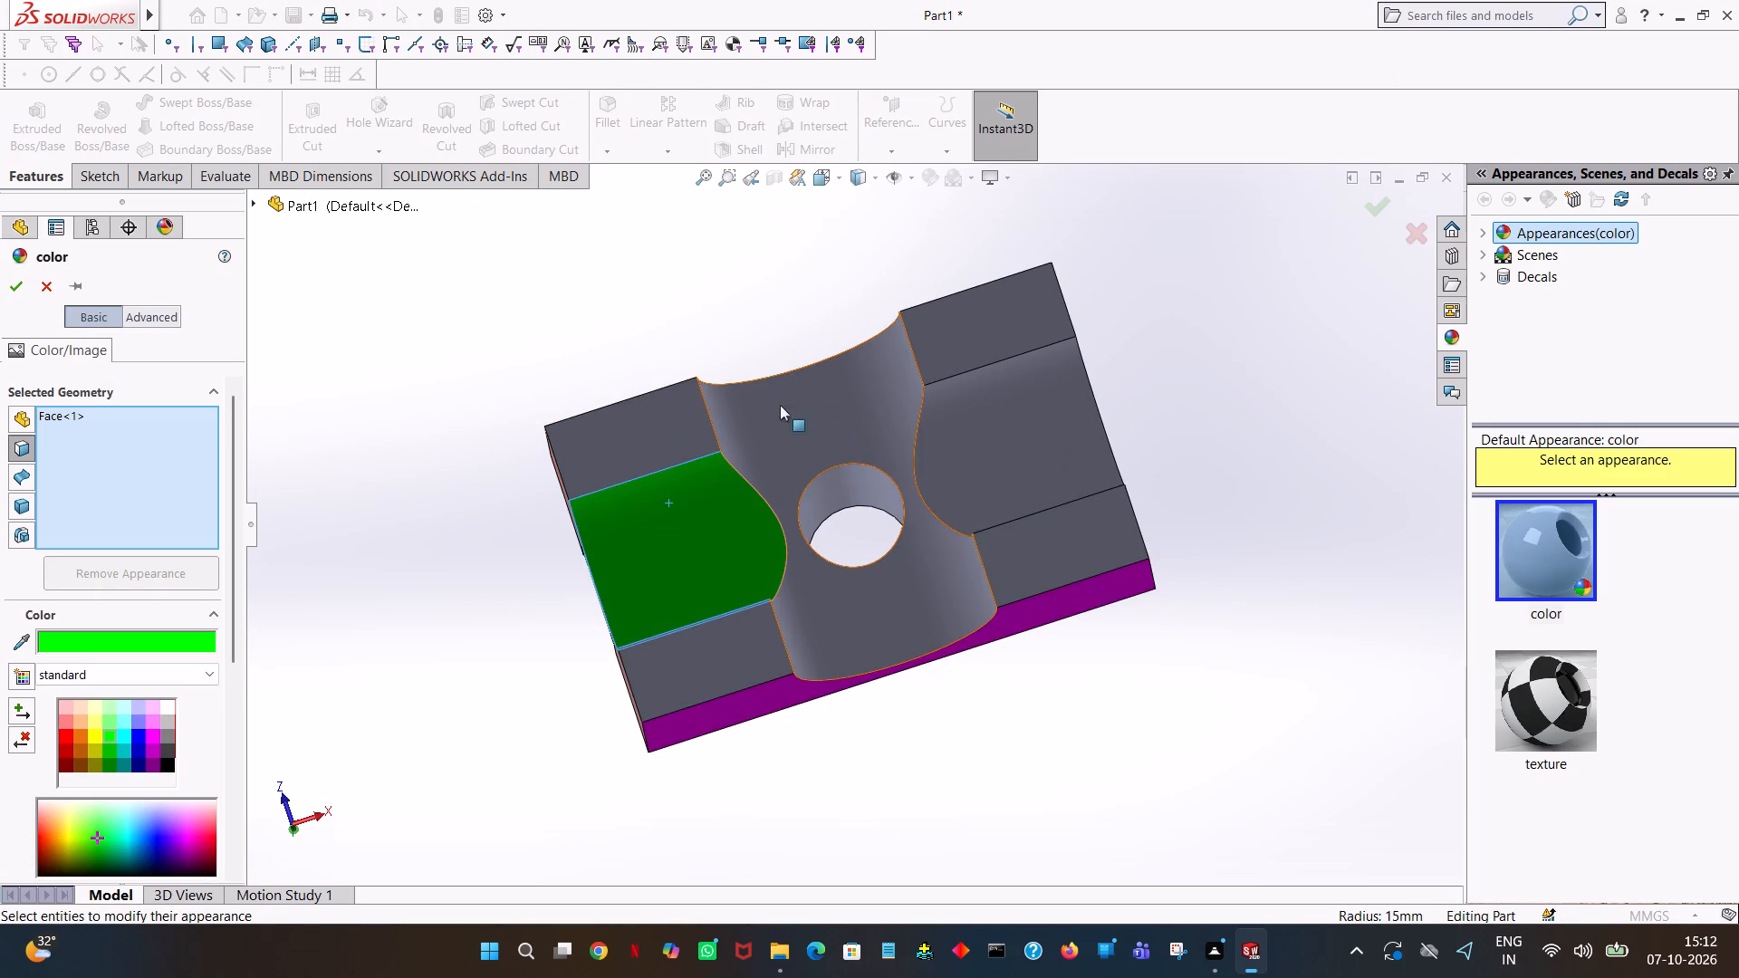
left_click(668, 420)
left_click(801, 428)
left_click(1027, 318)
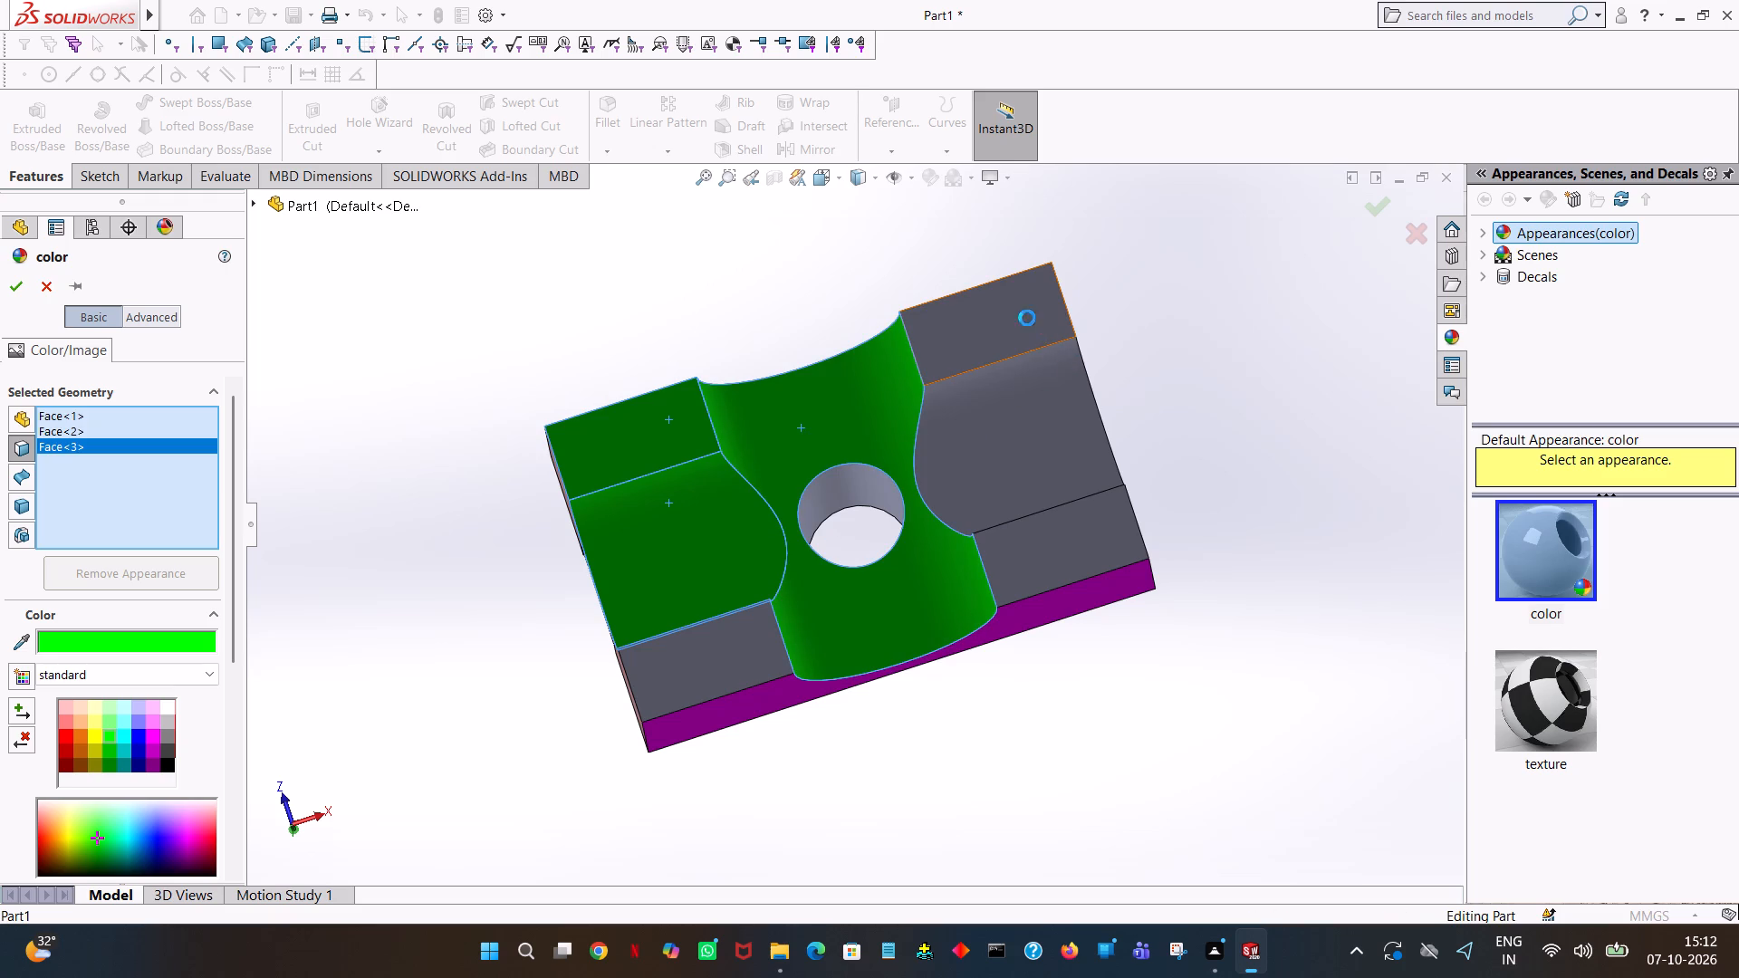
left_click(1027, 436)
left_click(1075, 547)
left_click(708, 633)
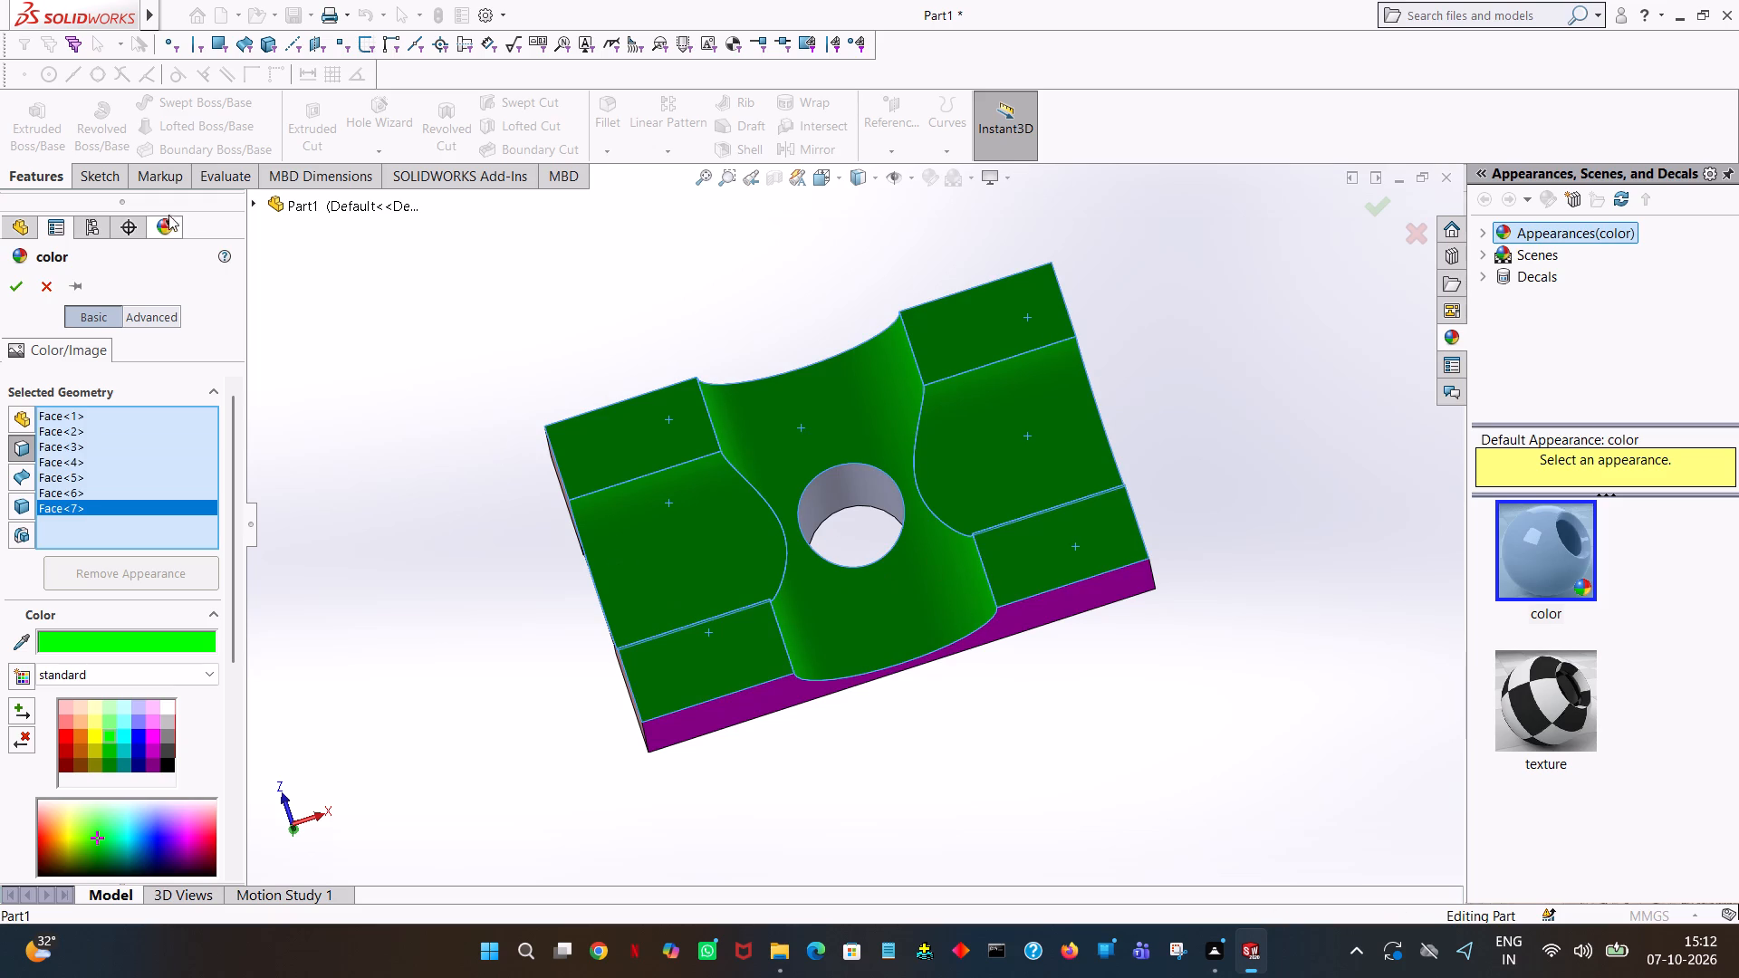
left_click(19, 295)
left_click(515, 277)
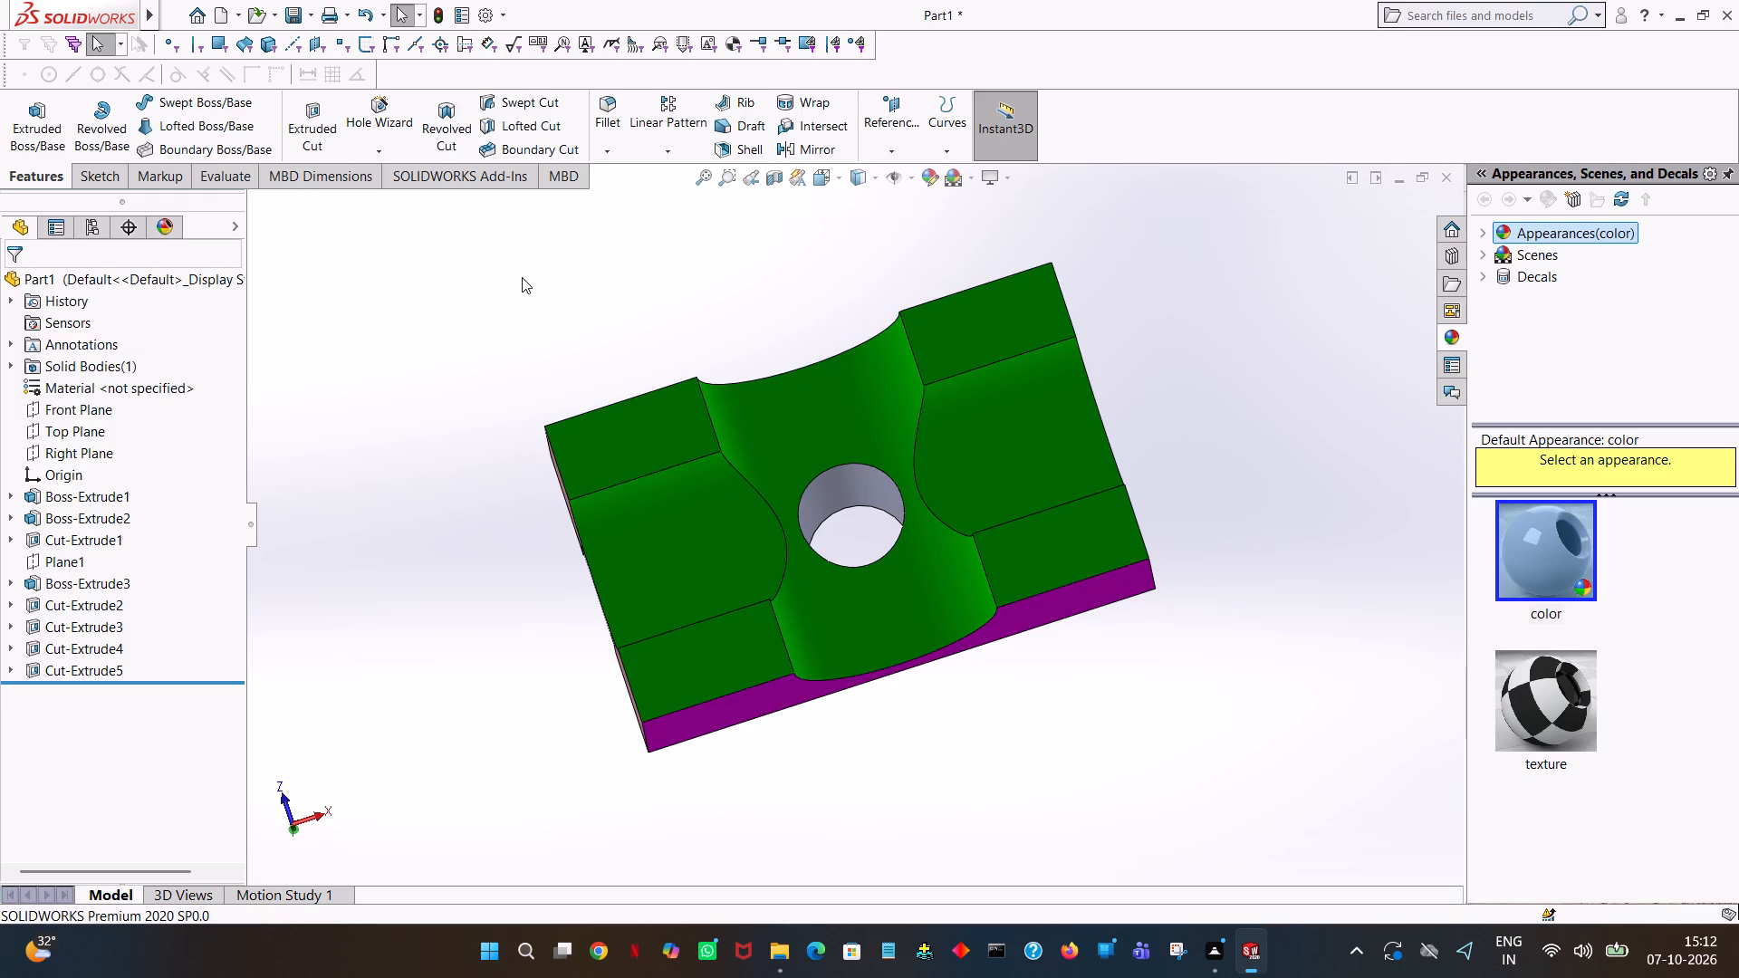
Apply a bright red face colour to one triangular side wall of an end slope recess in the upper block.
middle_click_drag(615, 351, 858, 417)
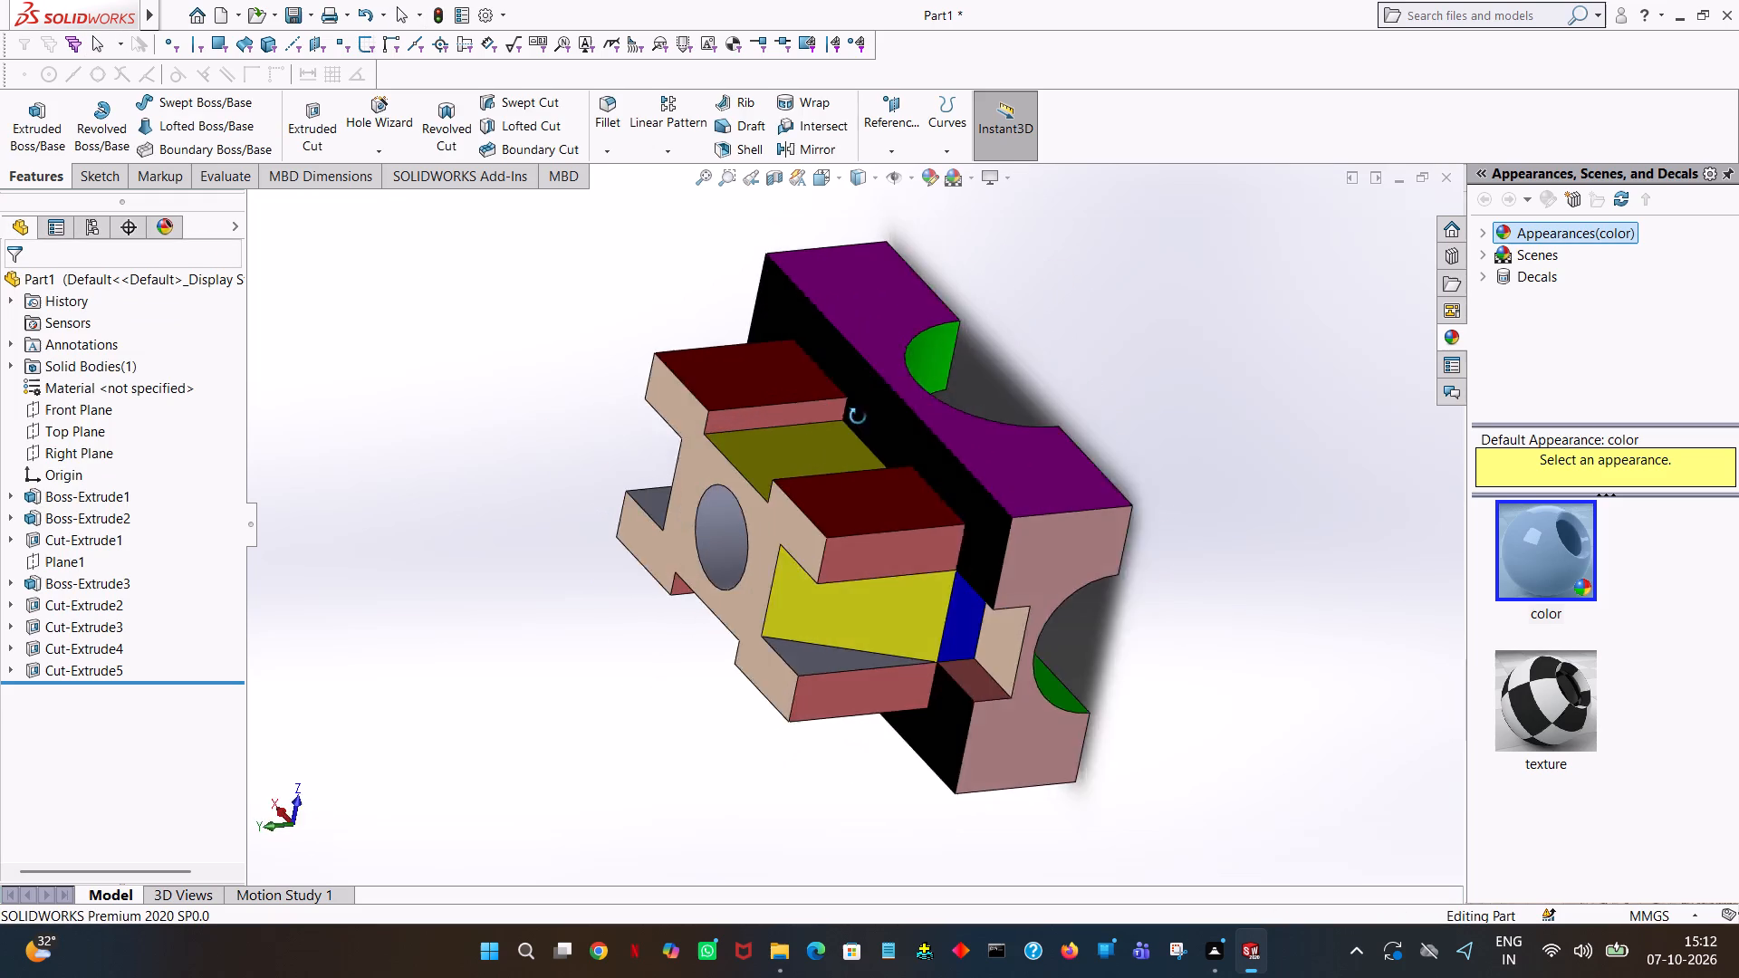
middle_click_drag(858, 417, 936, 436)
middle_click_drag(950, 440, 962, 444)
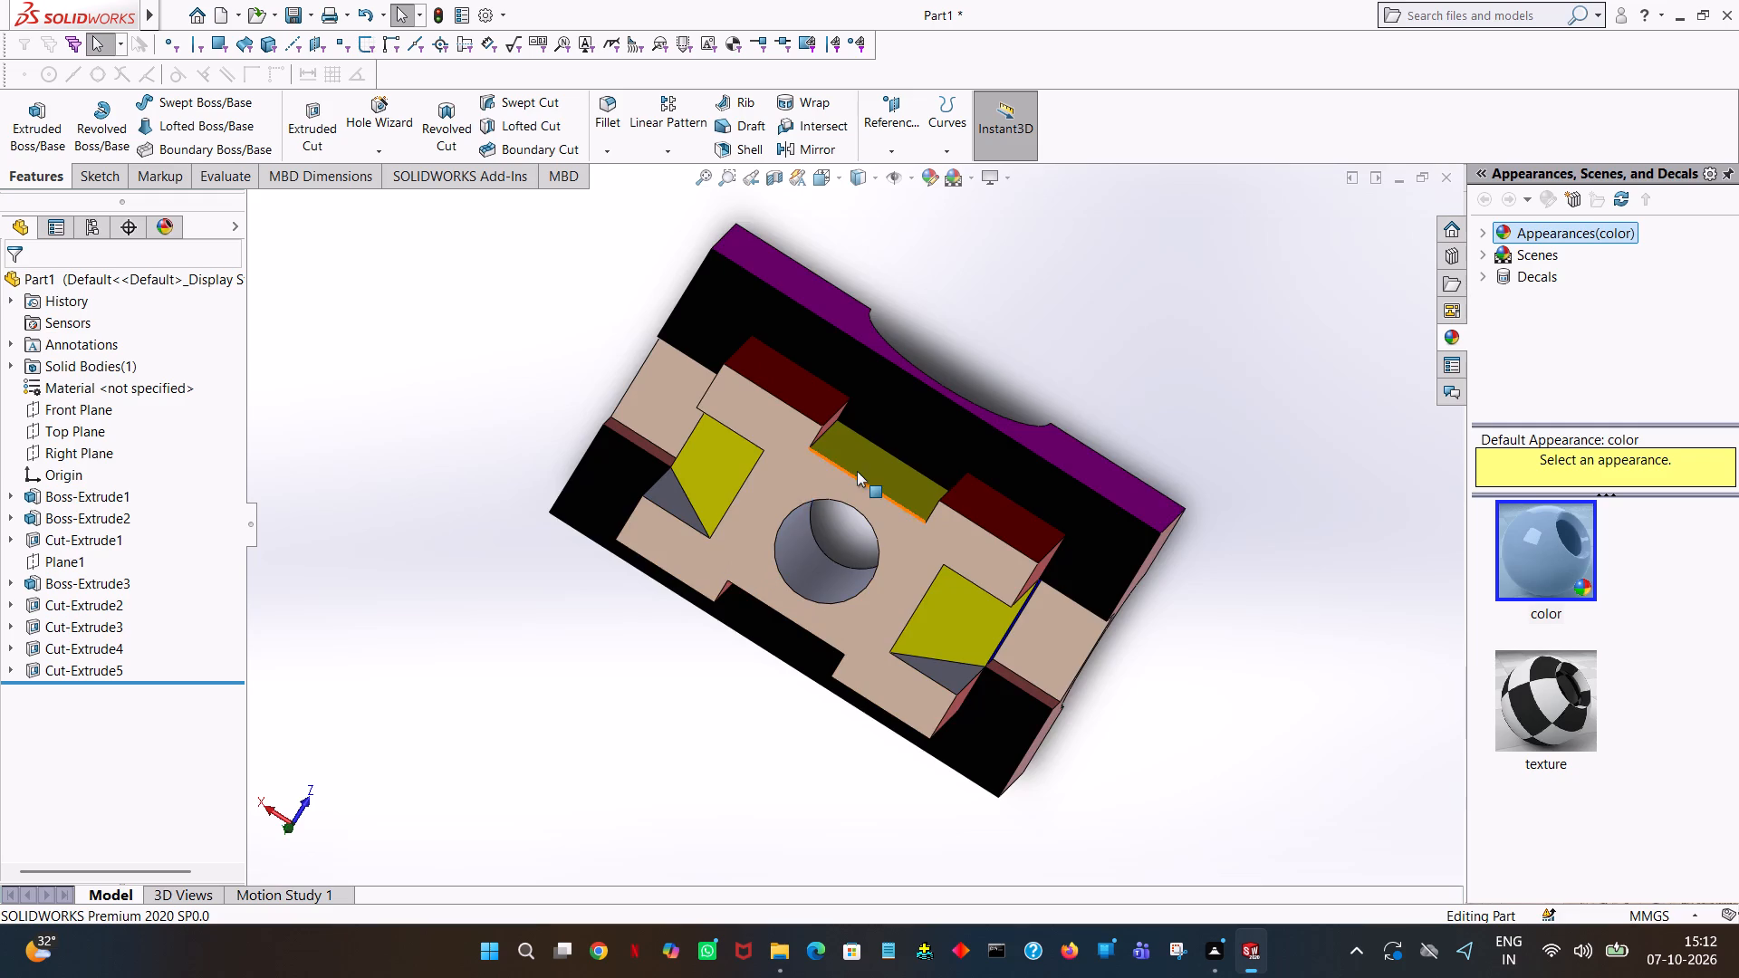
middle_click_drag(855, 469, 927, 369)
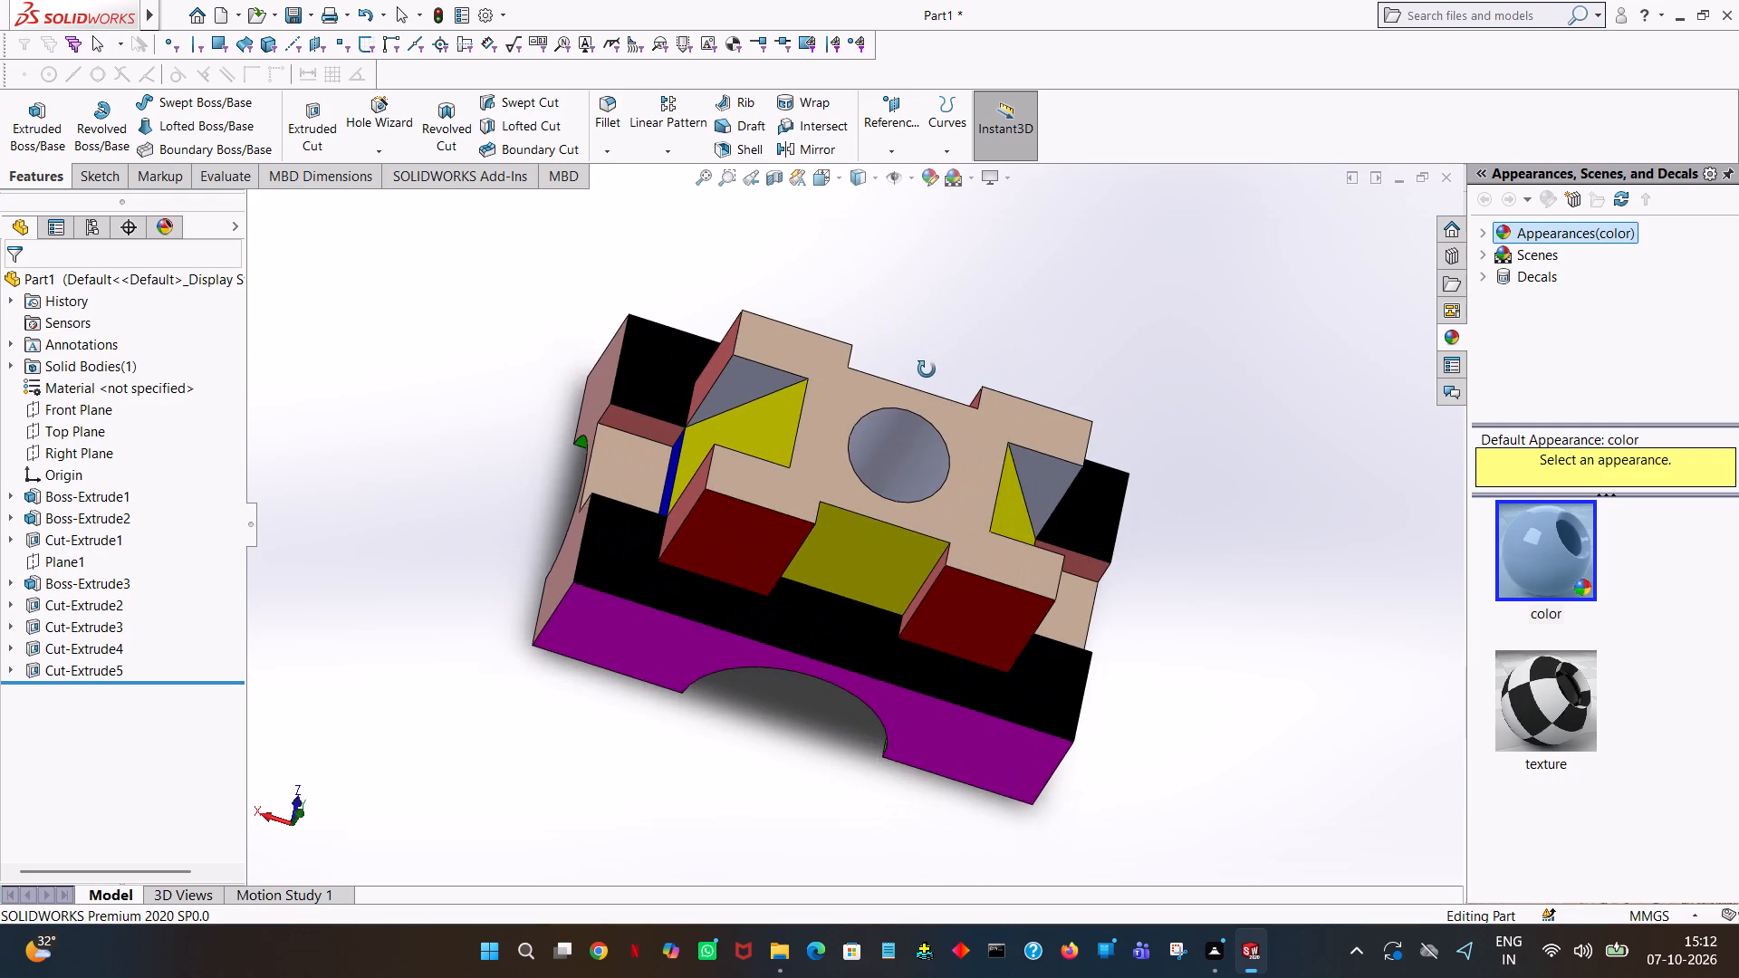
middle_click_drag(927, 369, 916, 337)
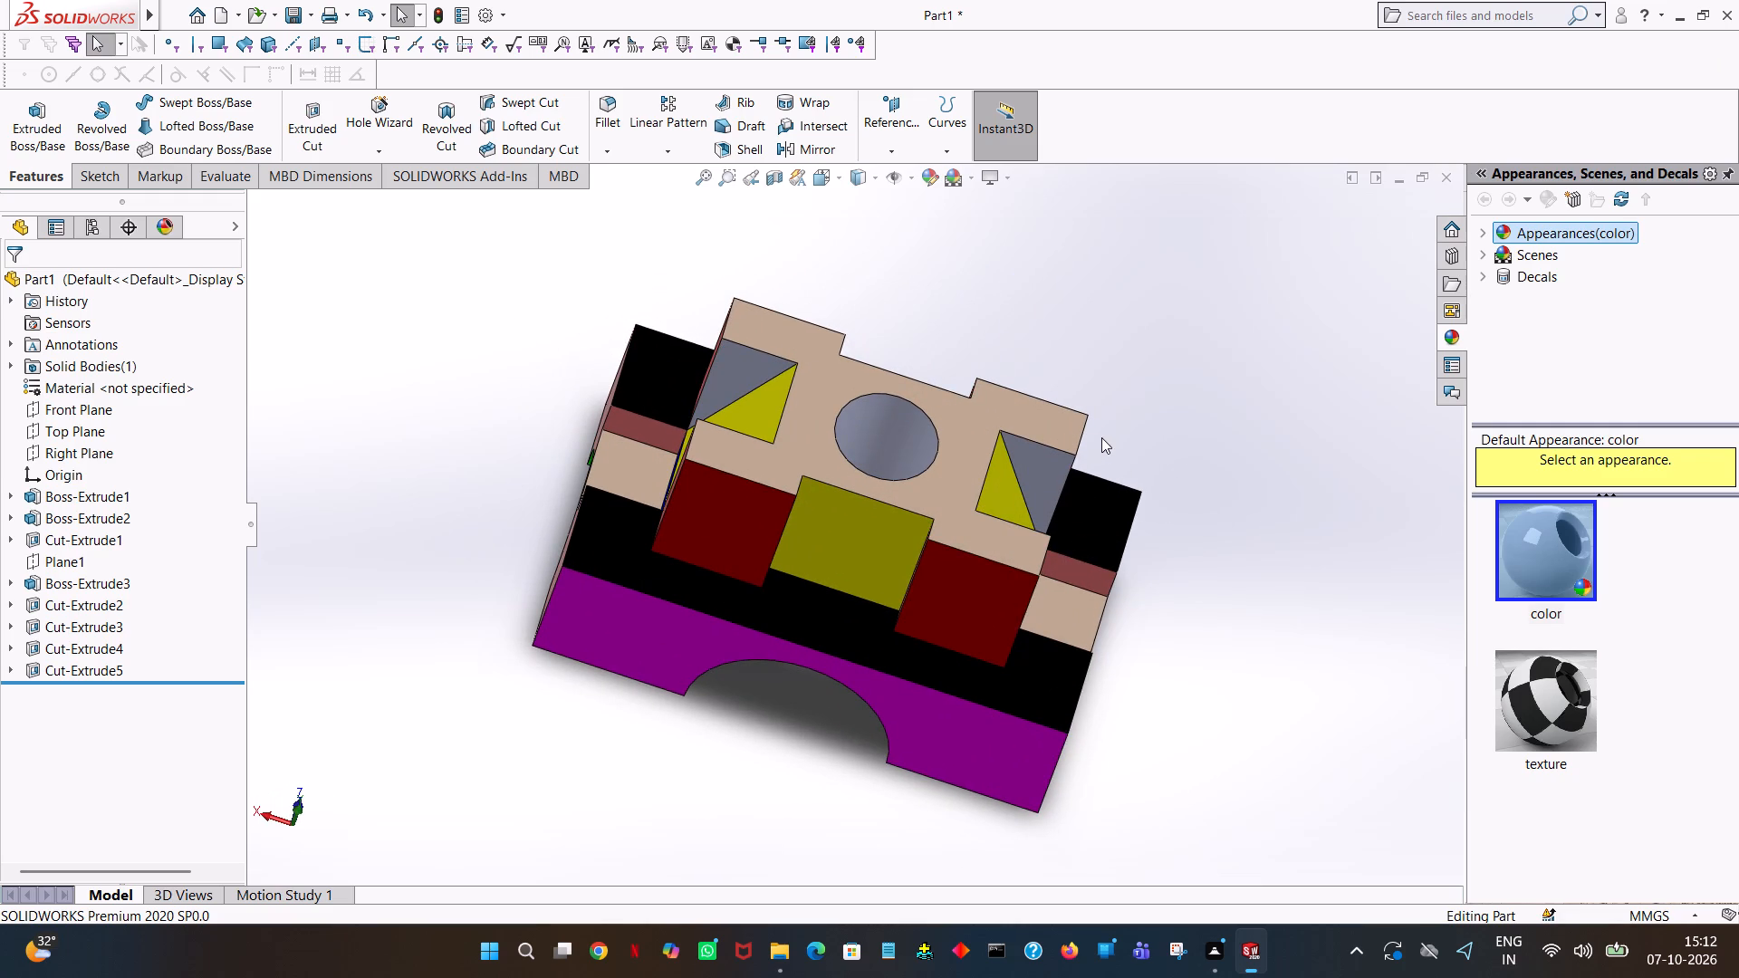
left_click(1037, 469)
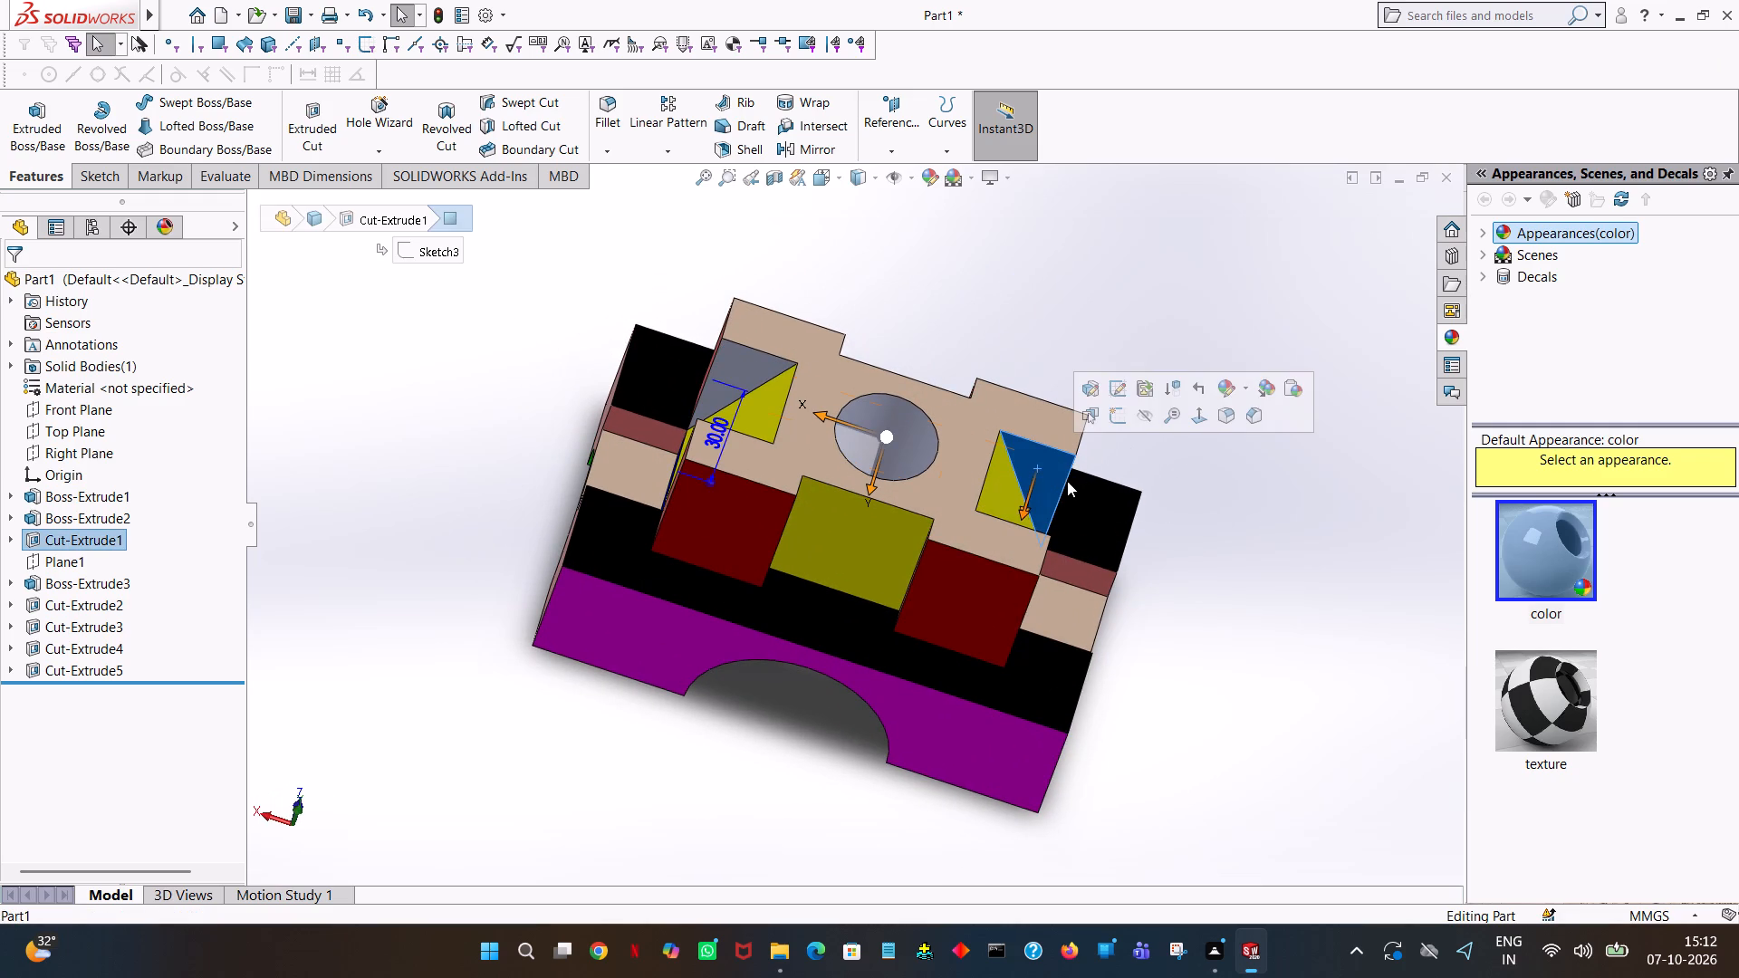
left_click(1231, 396)
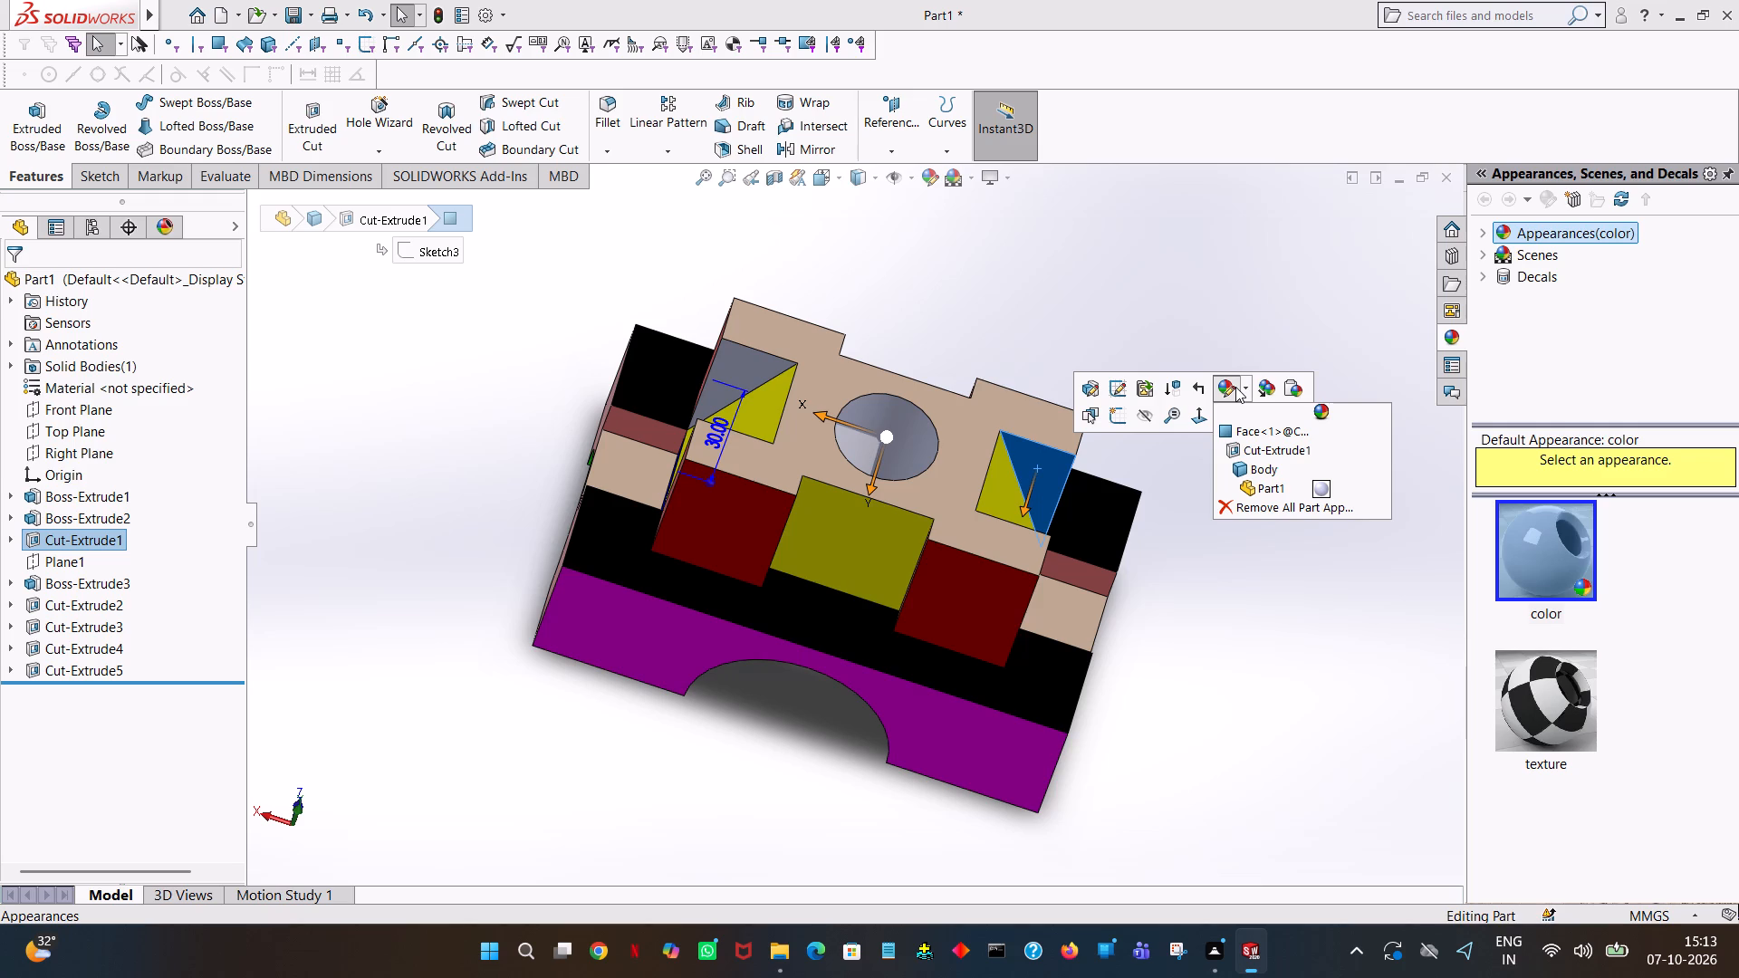
left_click(1215, 392)
left_click(1259, 431)
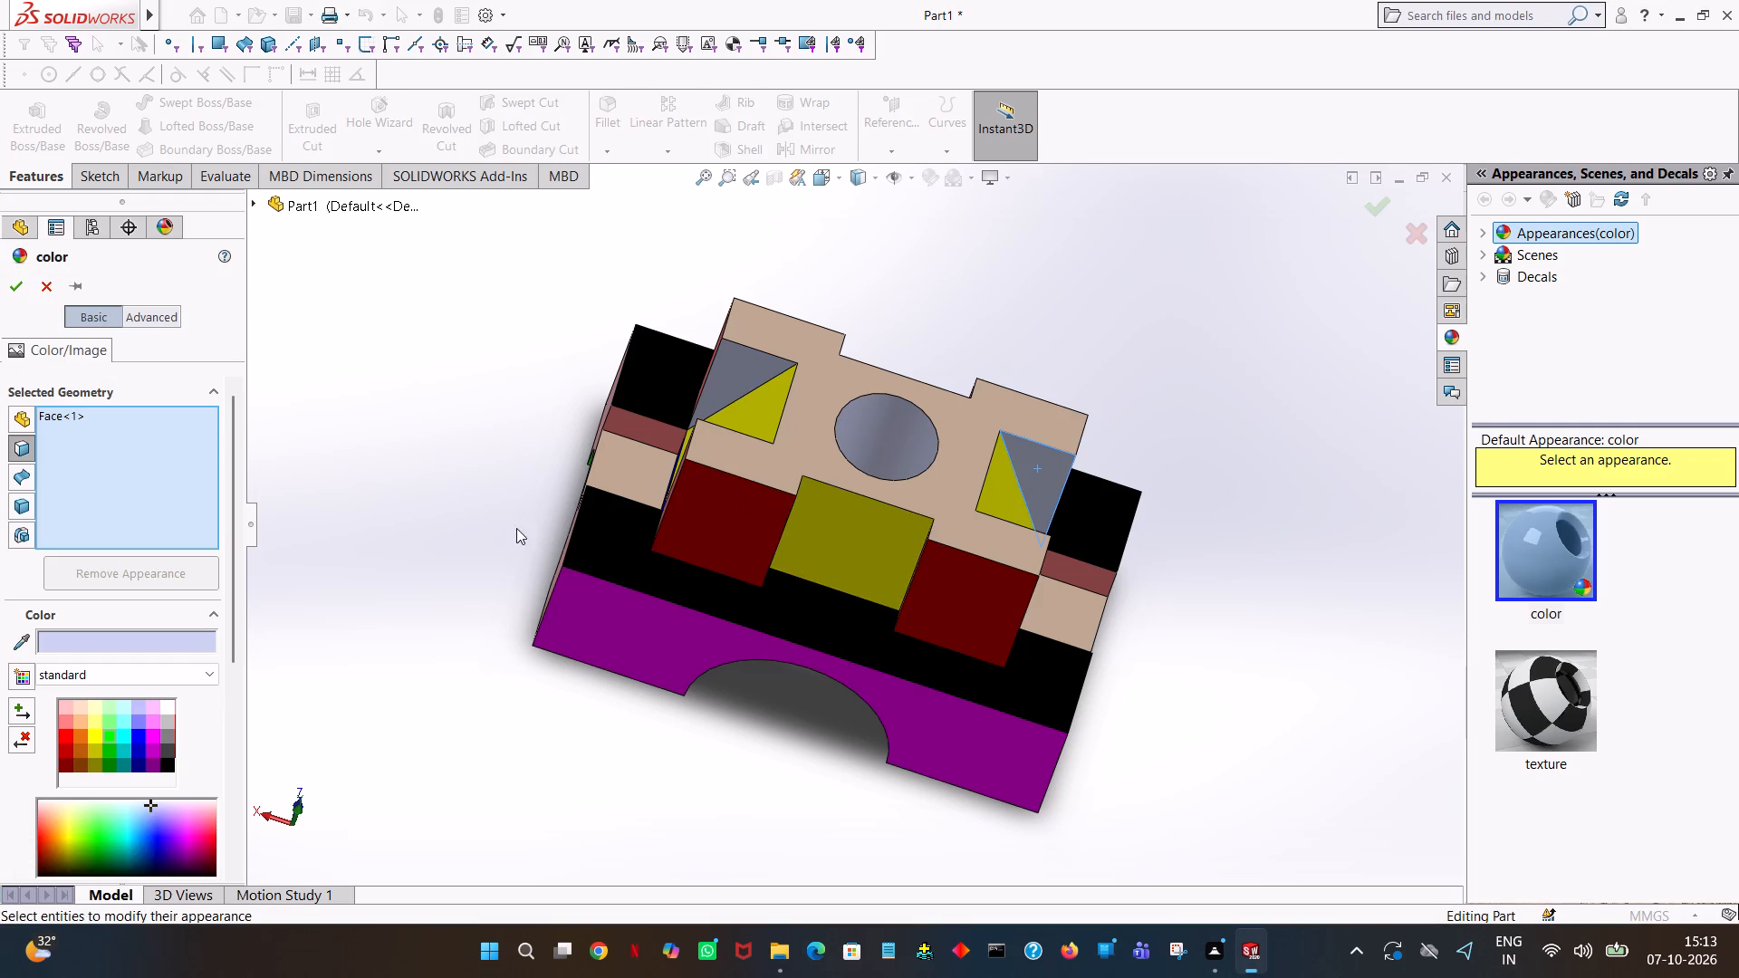
left_click(75, 737)
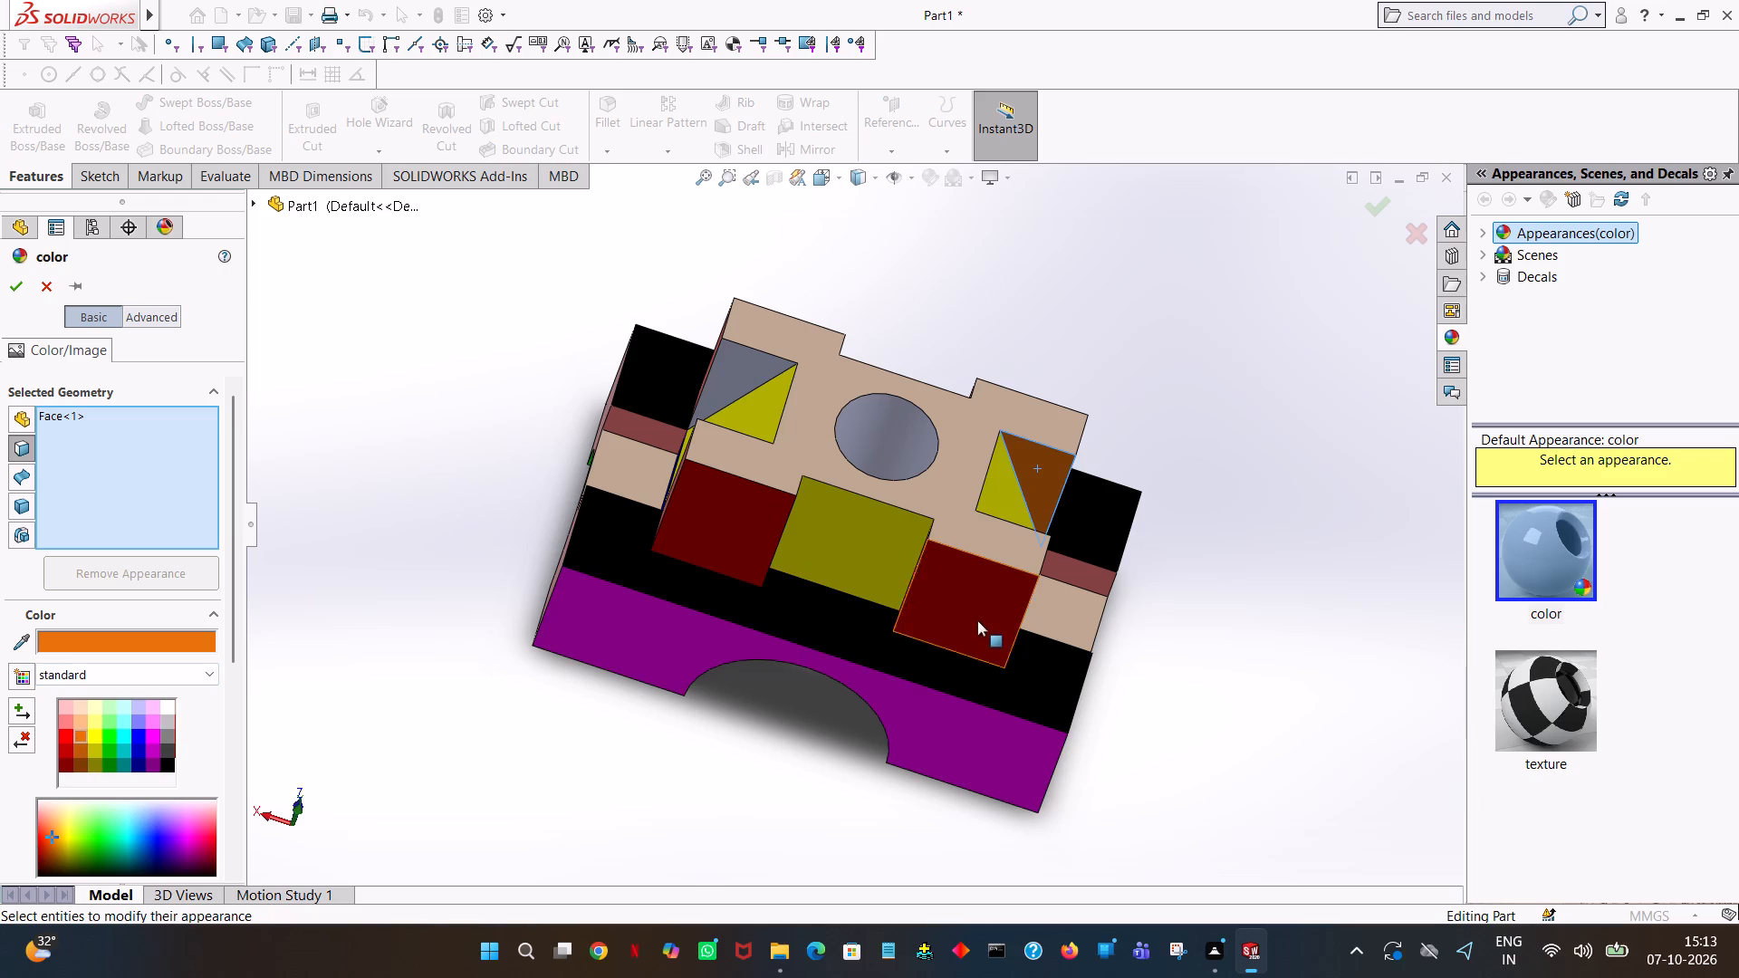
left_click(63, 728)
left_click(65, 742)
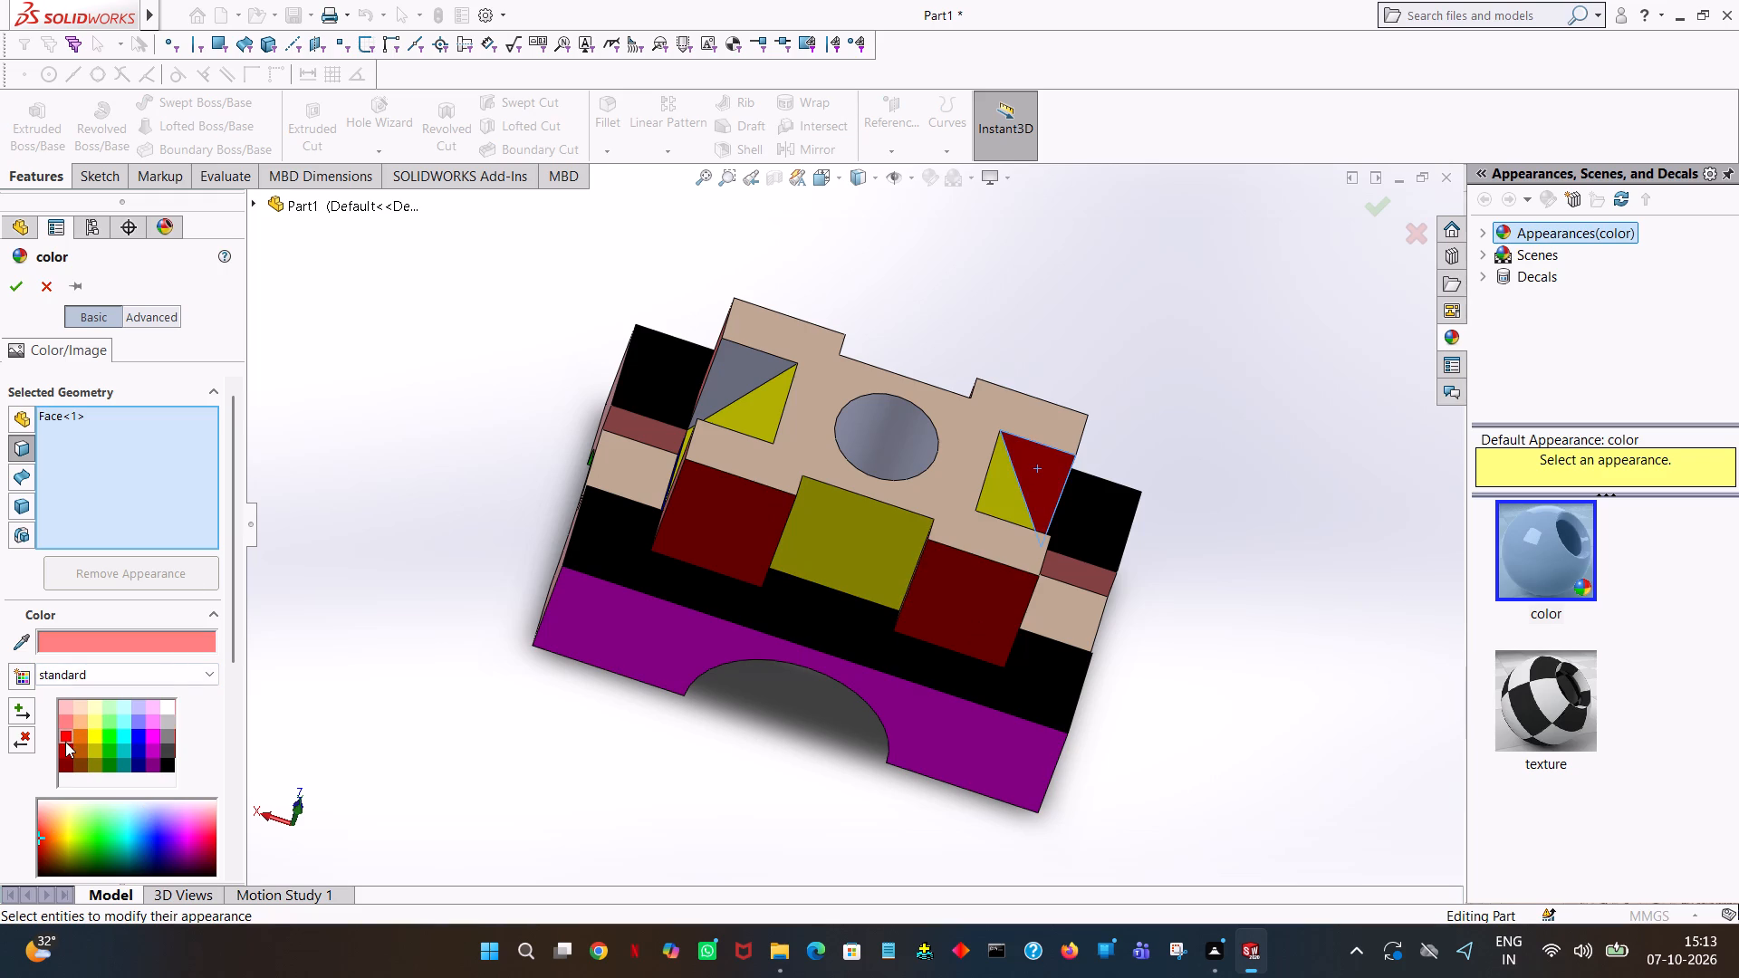
Extend the red face colour to the through hole's wall and the other three triangular side walls beside the yellow slopes, and accept it.
left_click(873, 429)
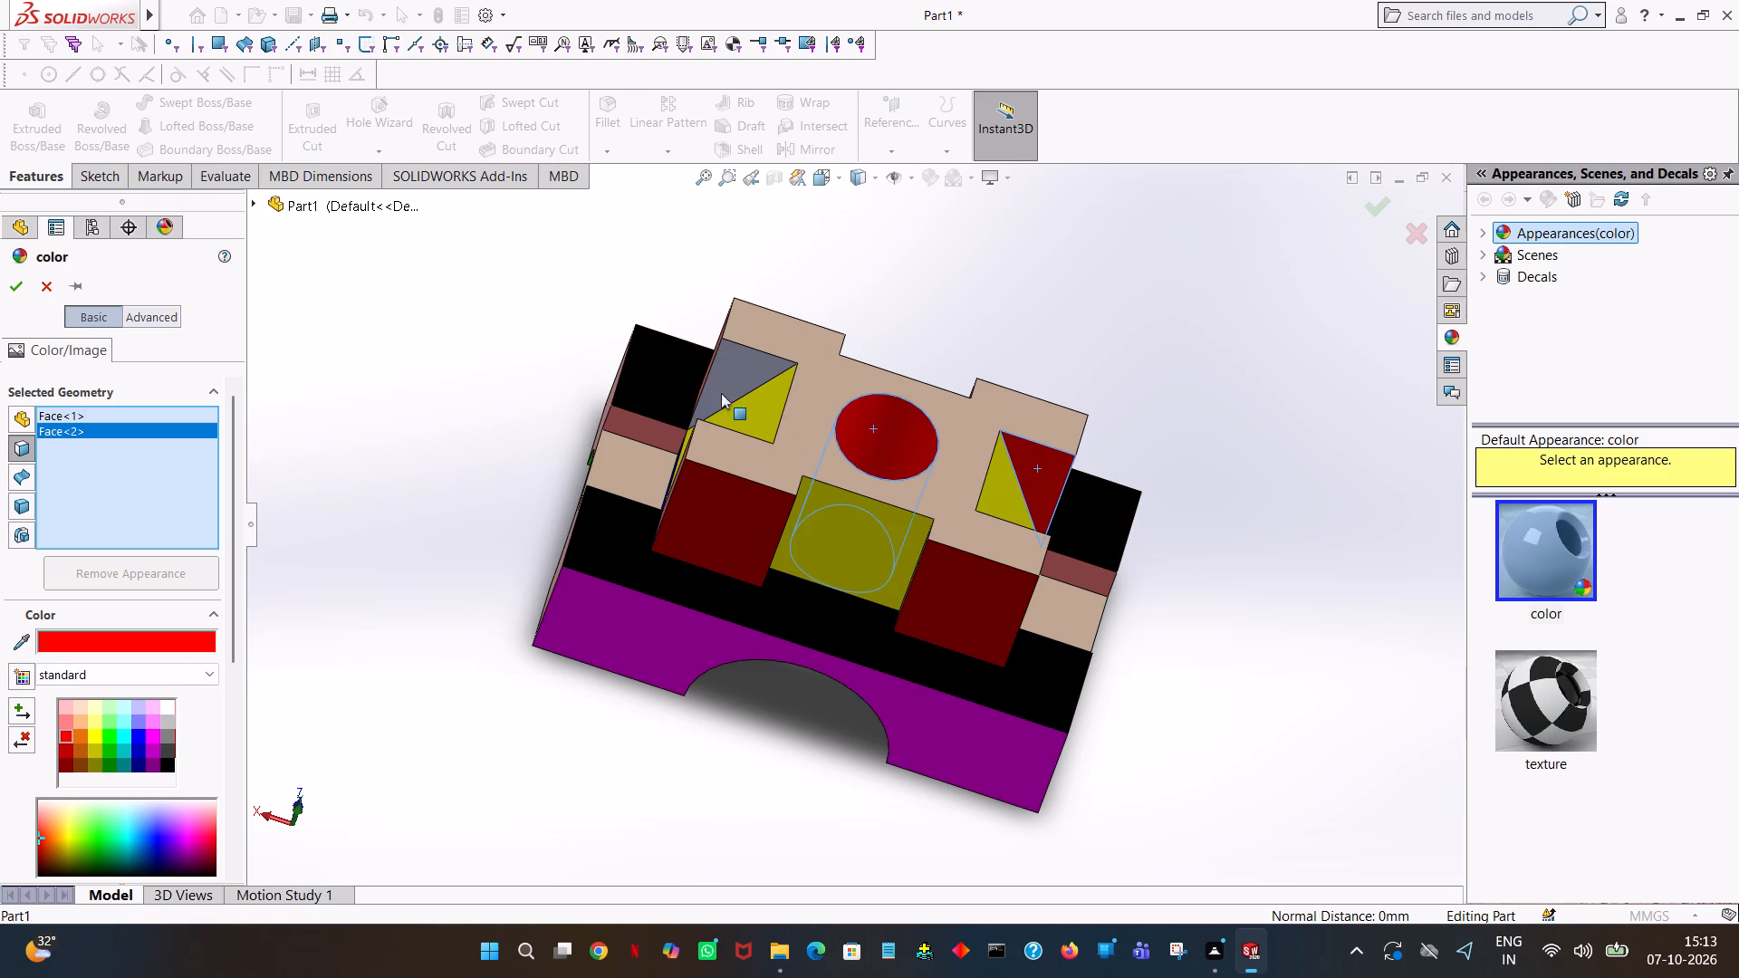
left_click(707, 360)
left_click(640, 370)
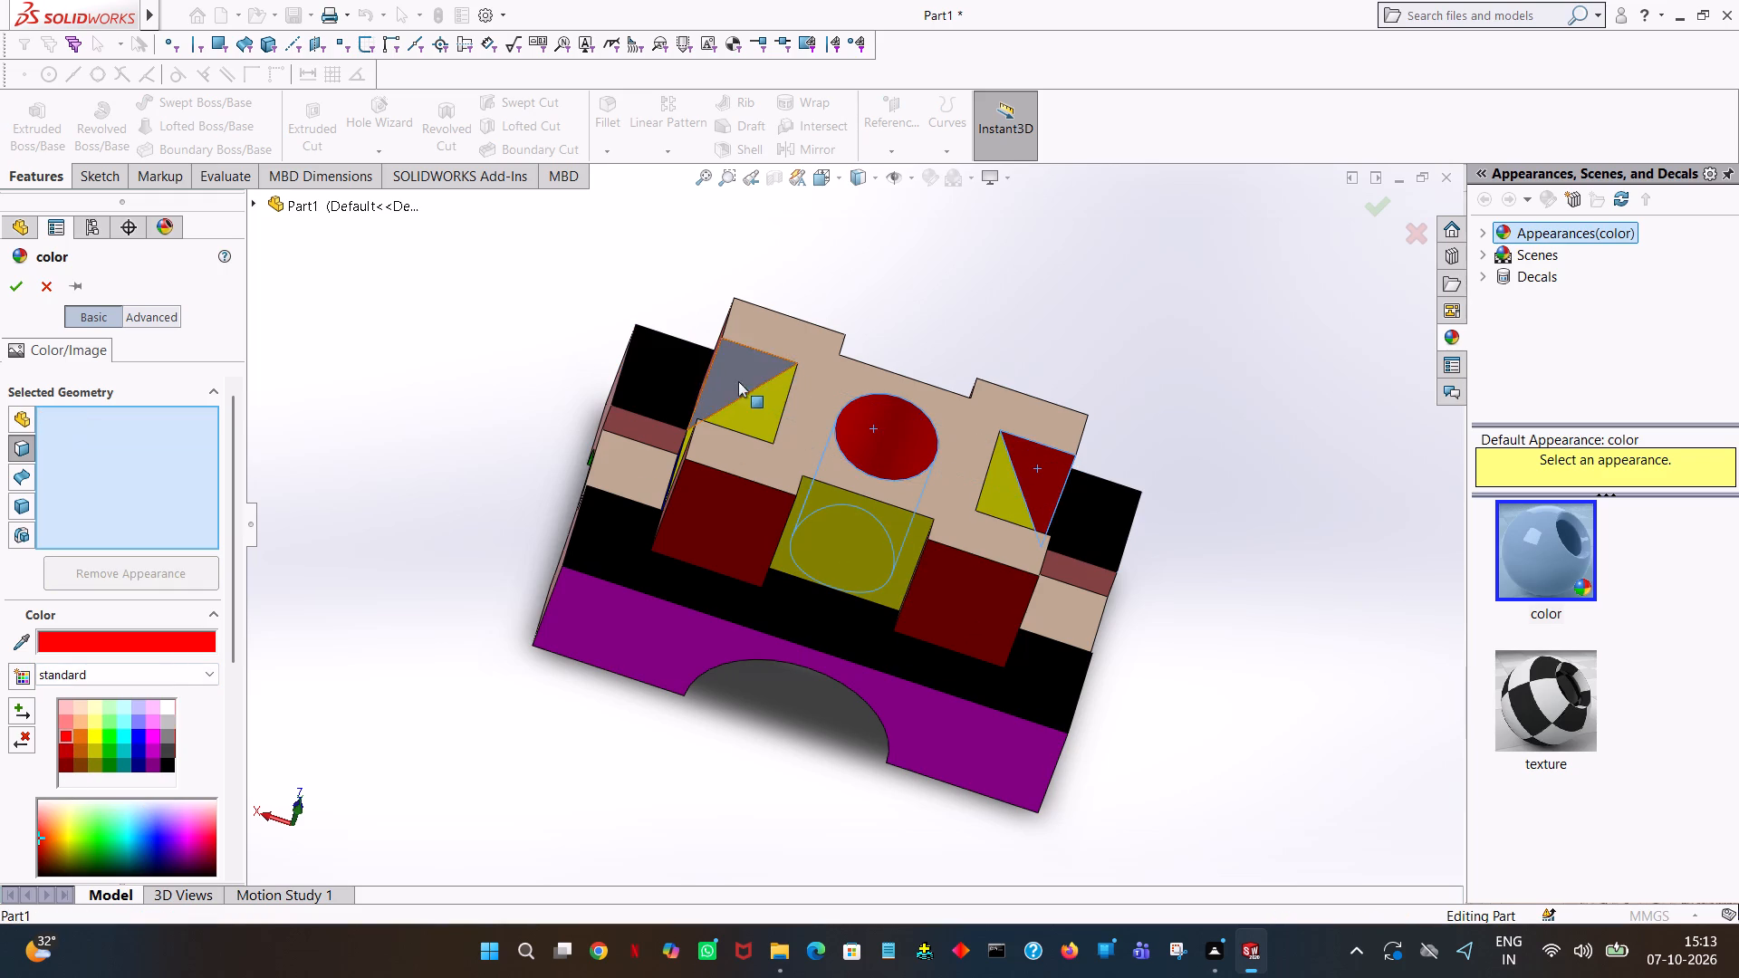
left_click(735, 369)
middle_click_drag(760, 376, 793, 719)
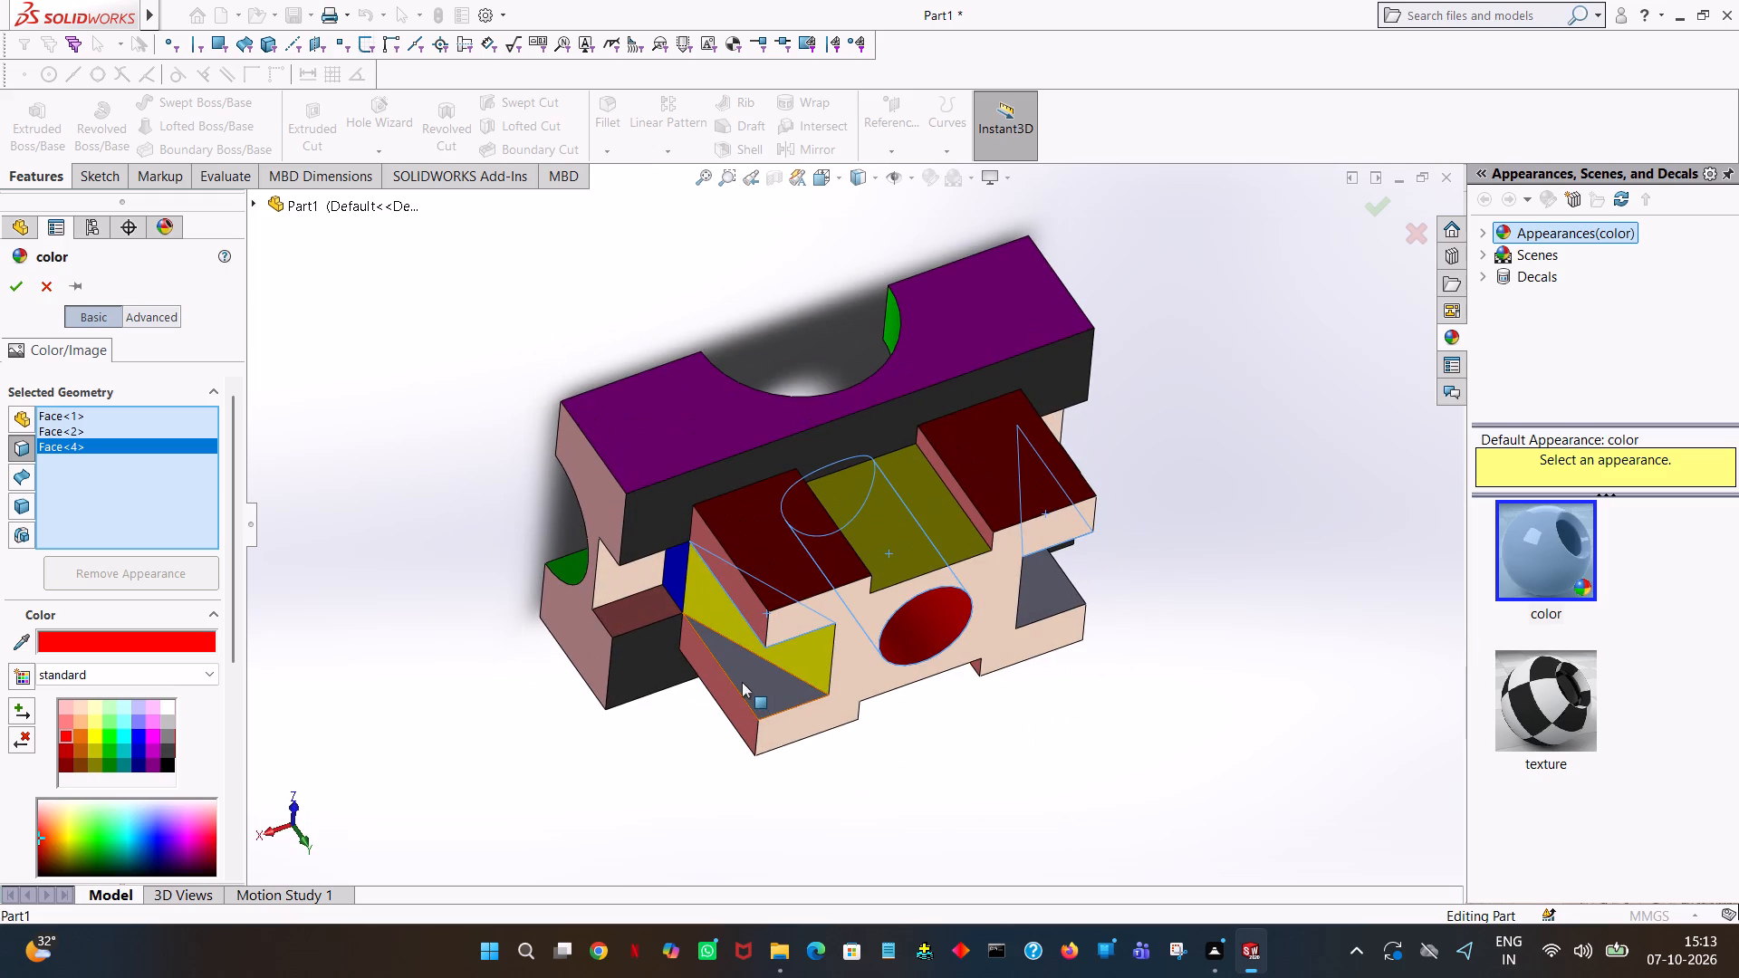
left_click(742, 682)
left_click(1047, 590)
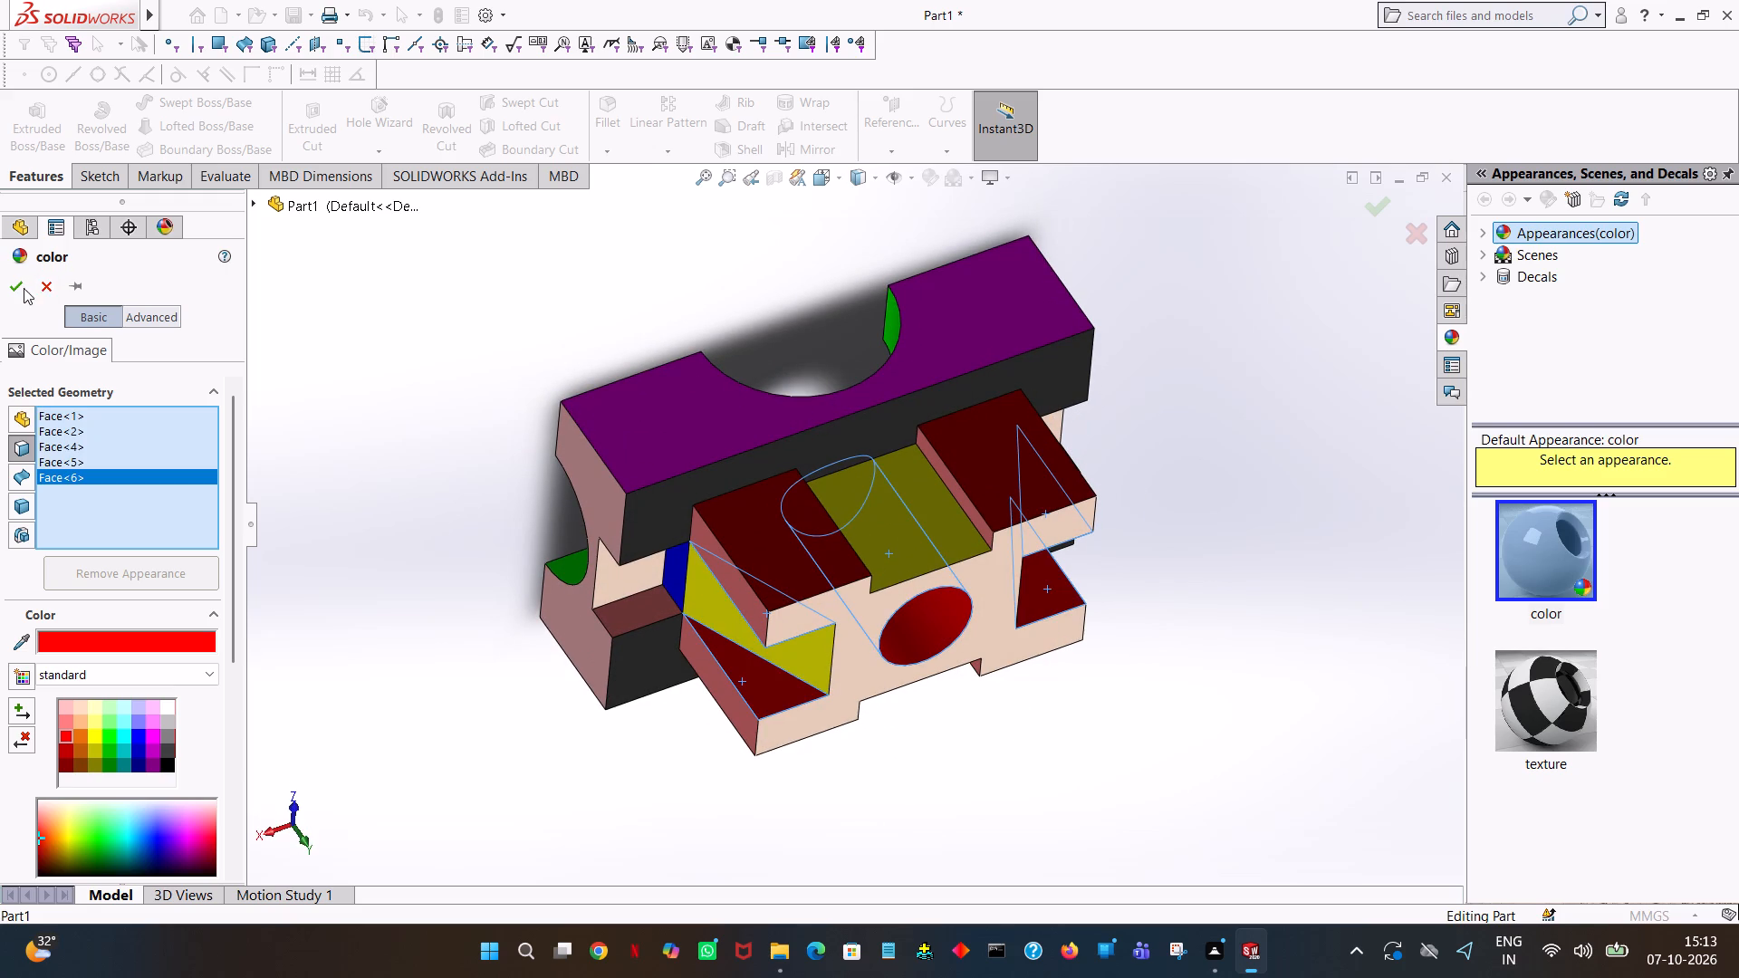
left_click(21, 288)
Save the part as "bearing guide block" in the "fuji new design" folder, copying the file name before saving.
middle_click_drag(1211, 664, 1317, 245)
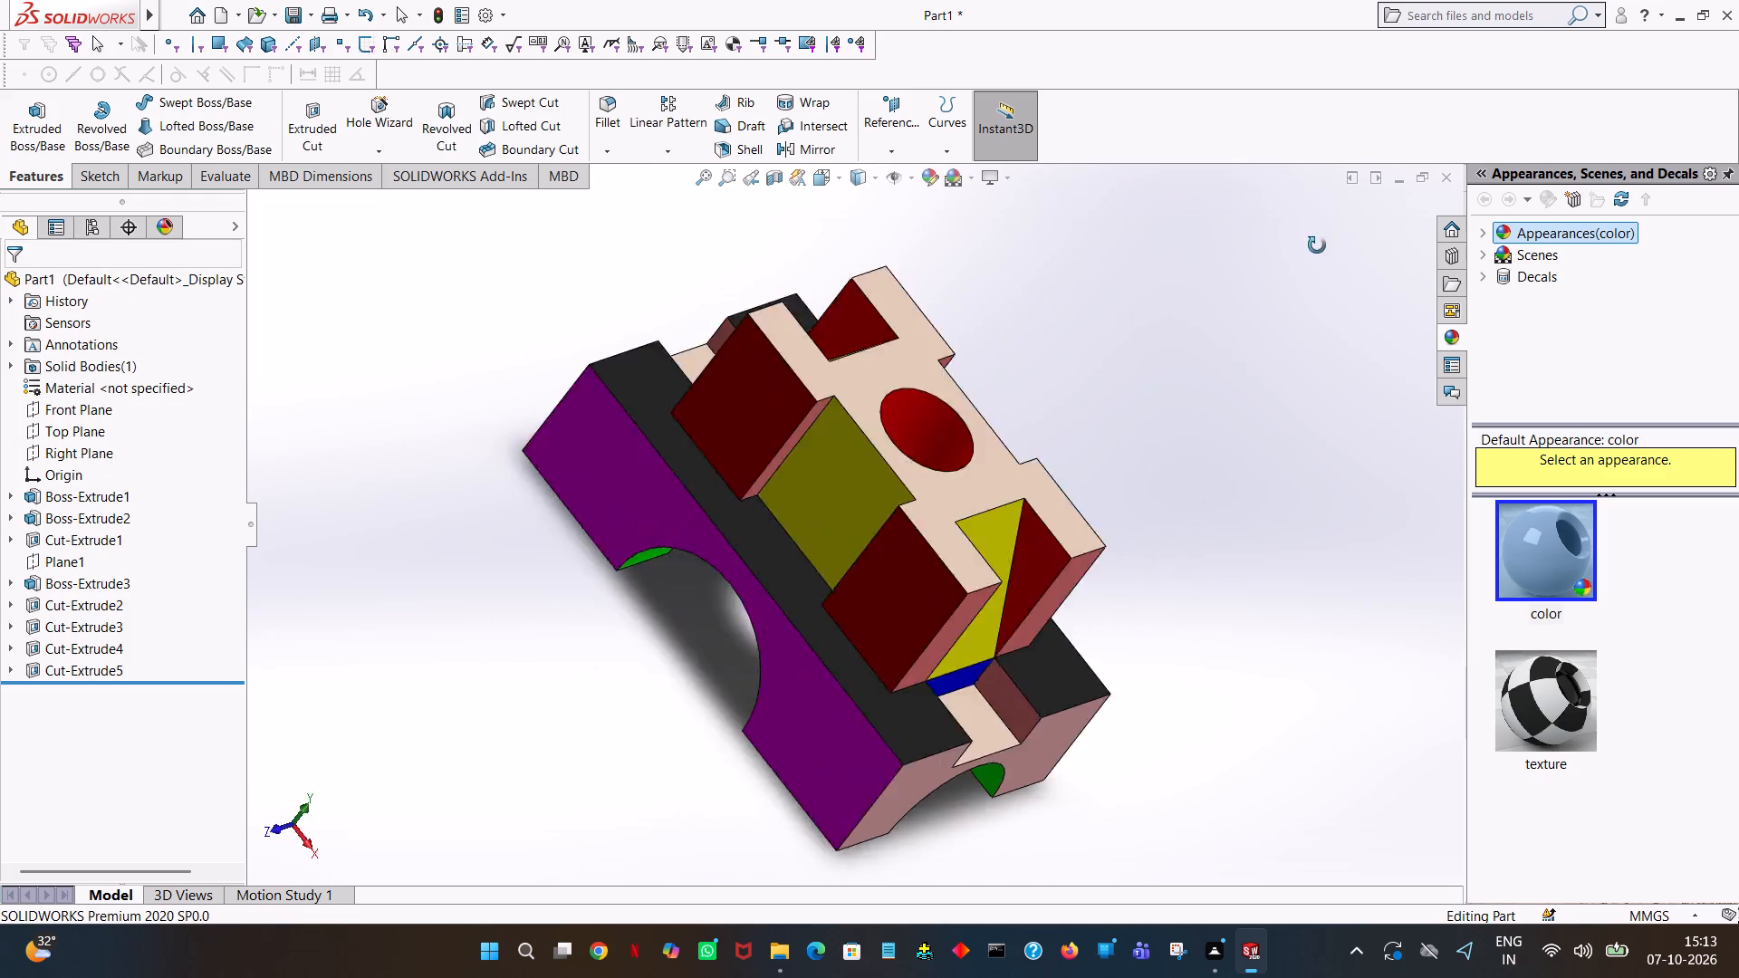
middle_click_drag(1317, 245, 1297, 211)
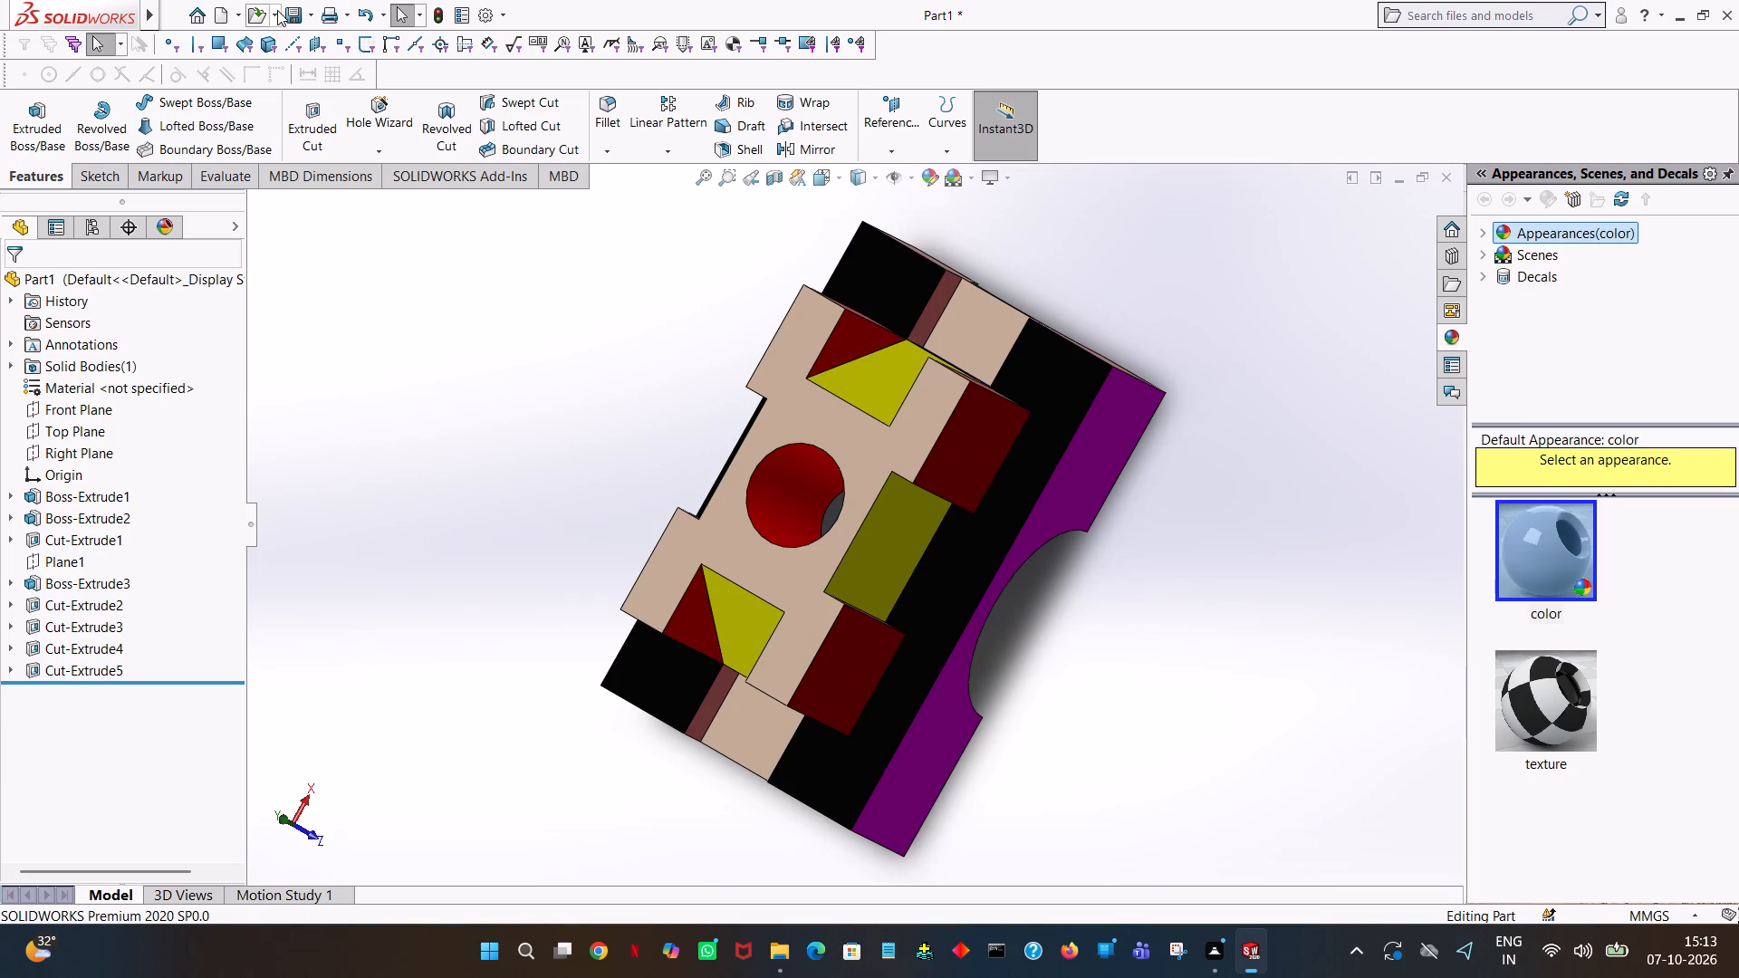
left_click(296, 10)
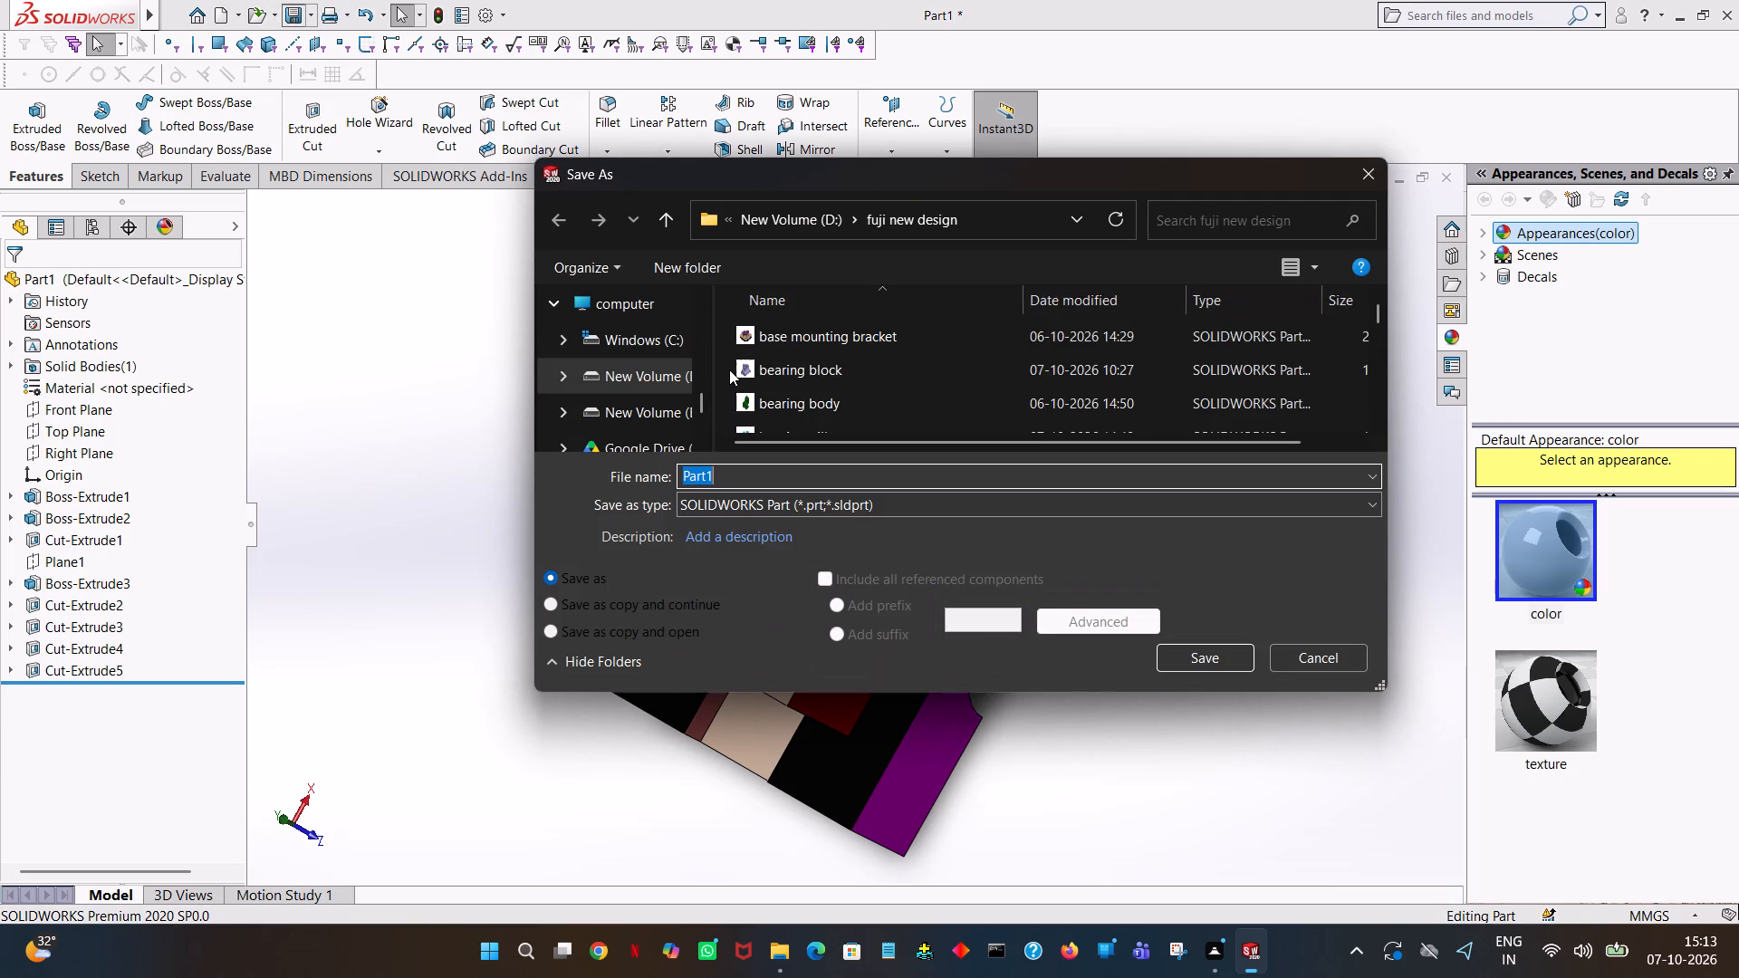
type("bearing guide")
key("space")
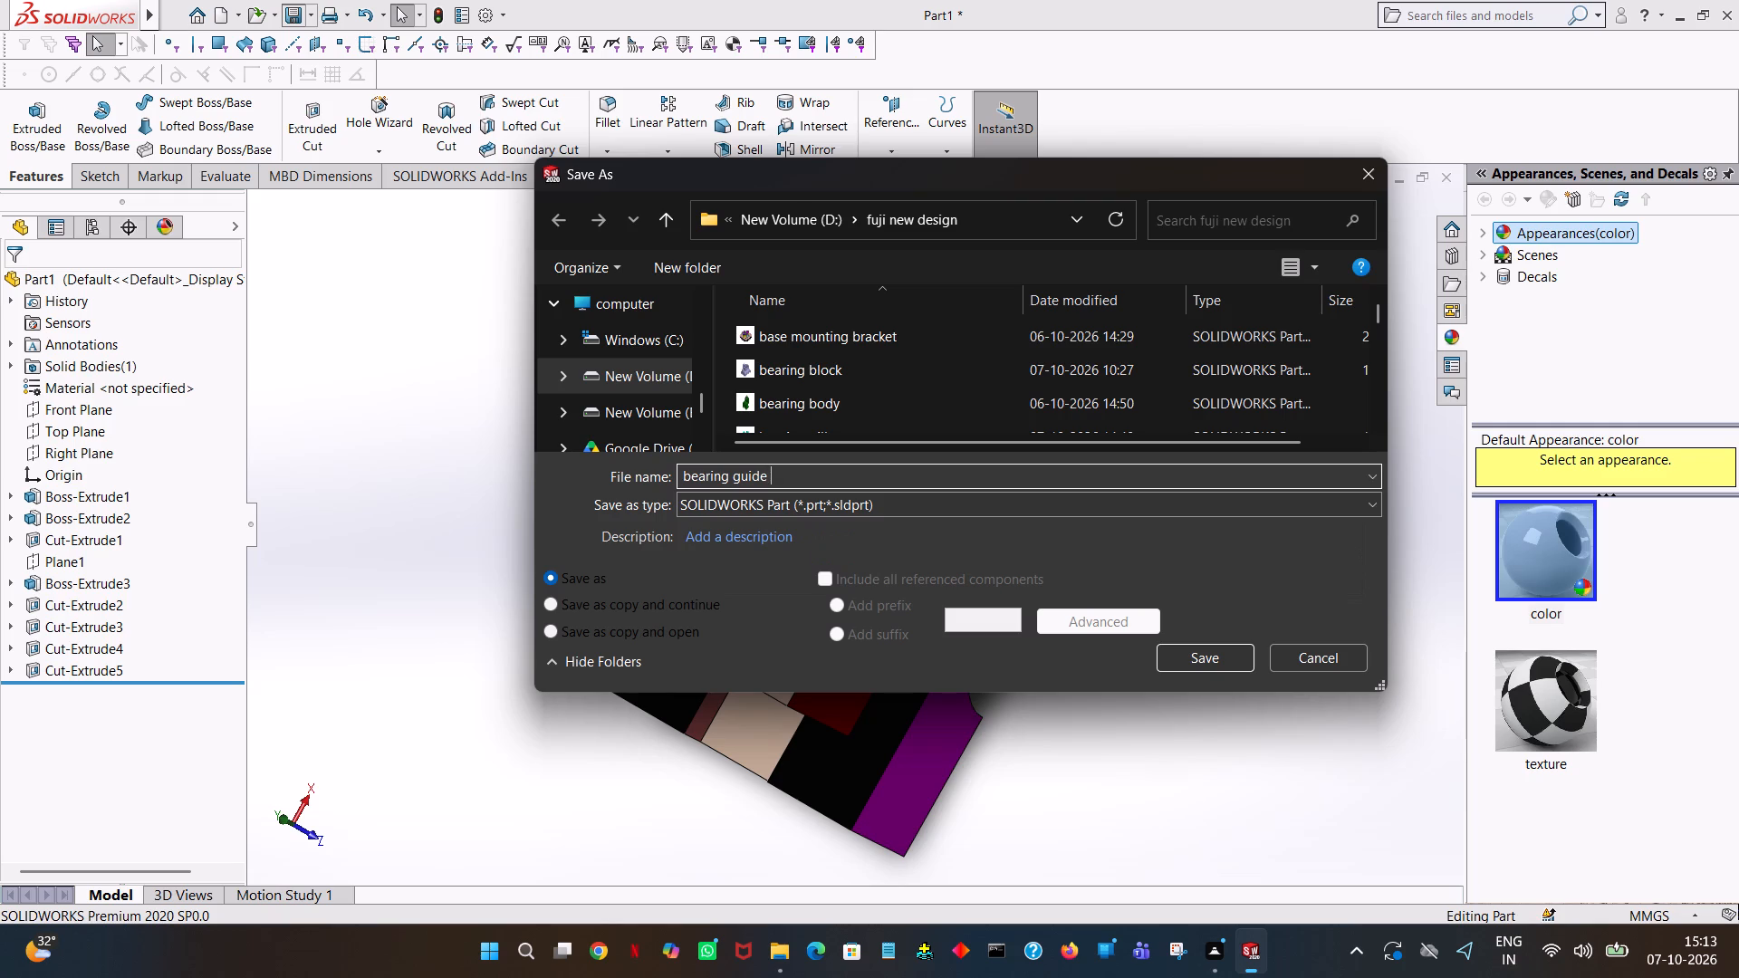
type("blo")
type("ck")
left_click_drag(815, 469, 641, 497)
right_click(754, 471)
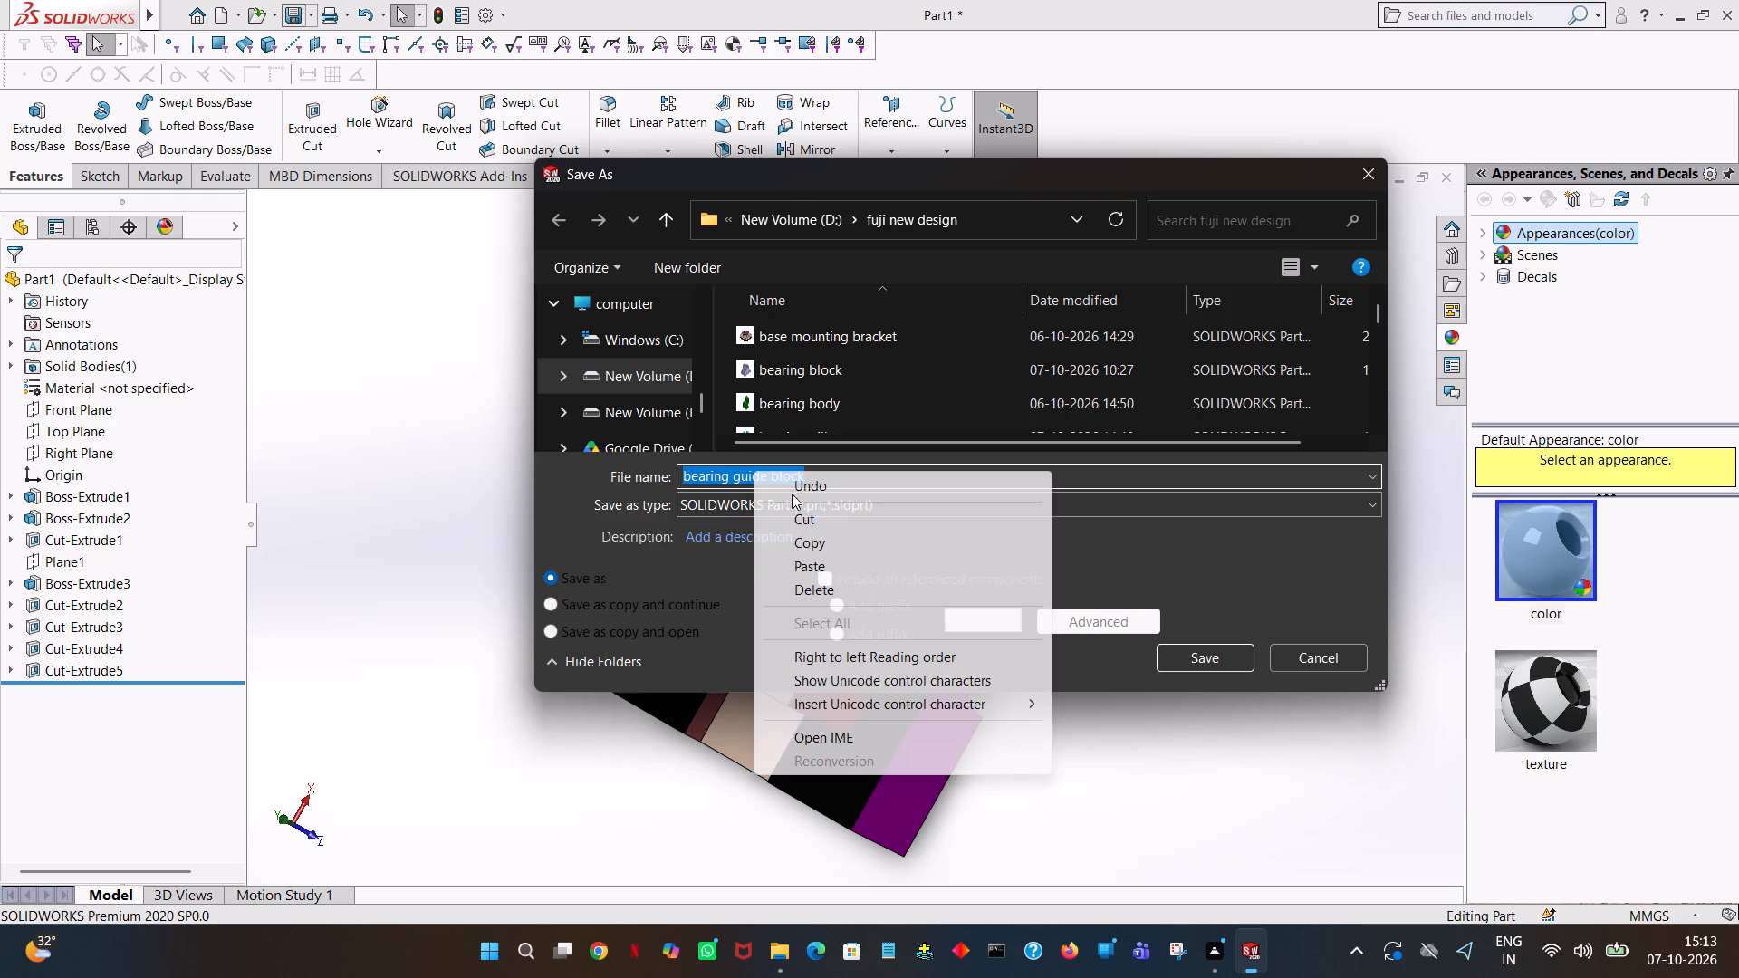
left_click(808, 542)
left_click(1219, 649)
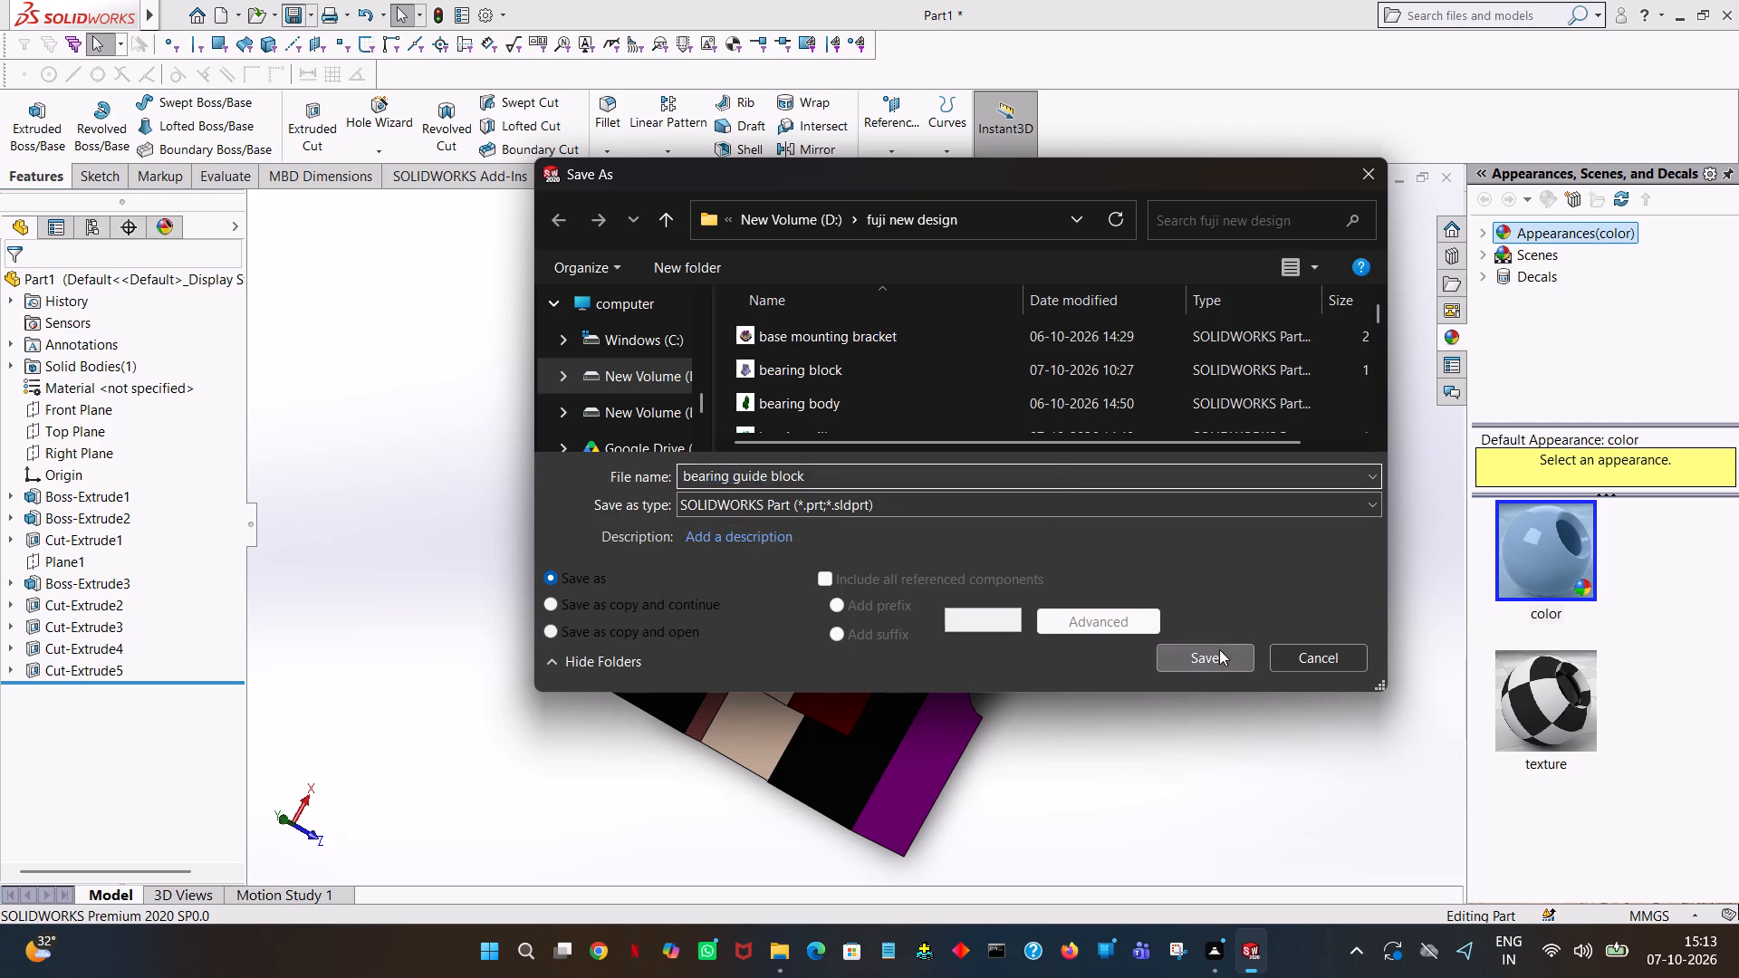
Save a PDF copy of the part as "bearing guide block" in the "fuji new pdf" folder on drive D.
left_click(314, 15)
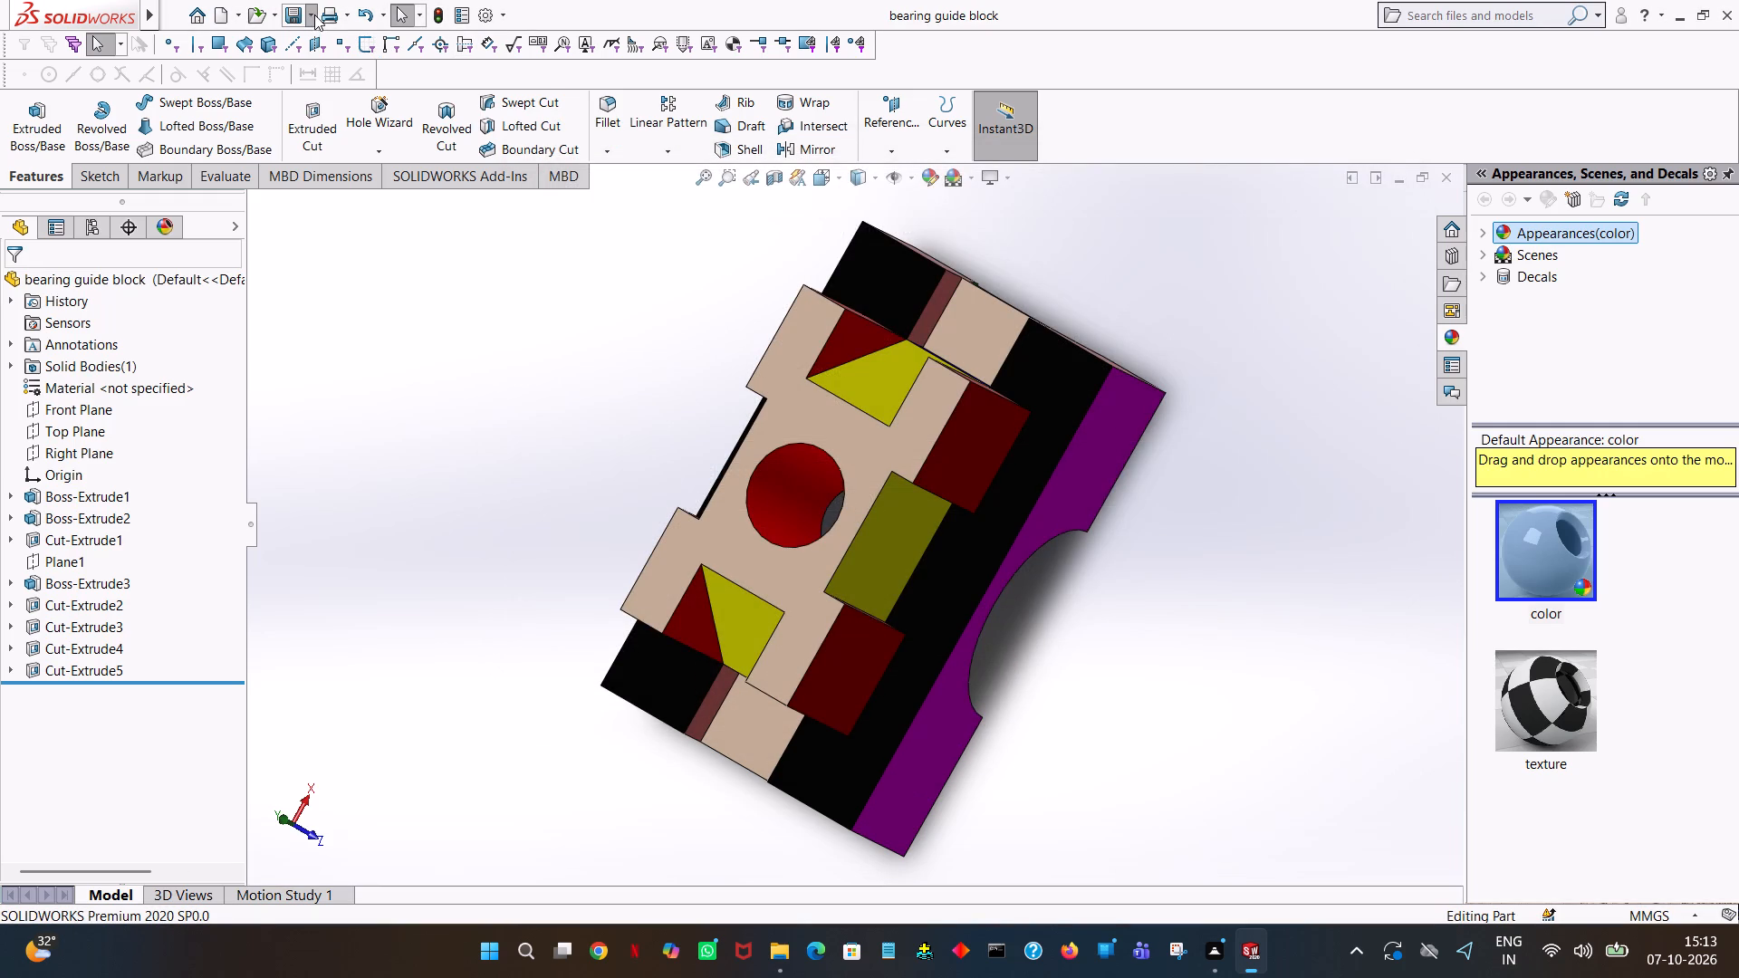
left_click(337, 62)
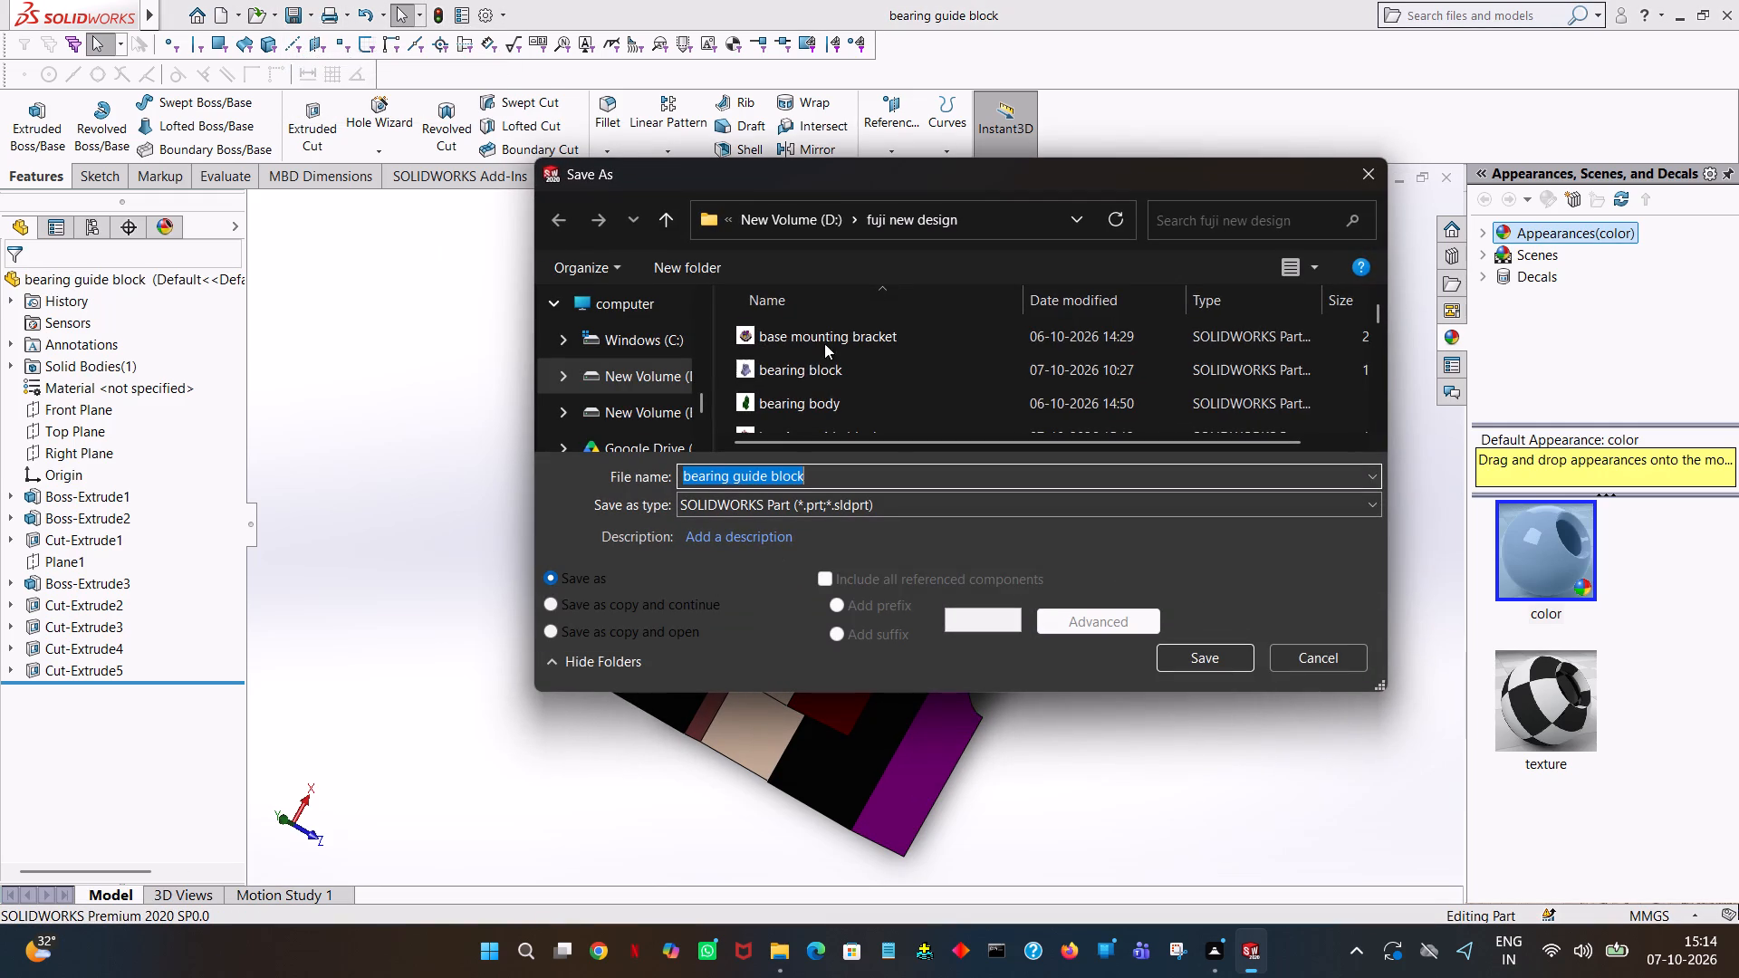
left_click(664, 221)
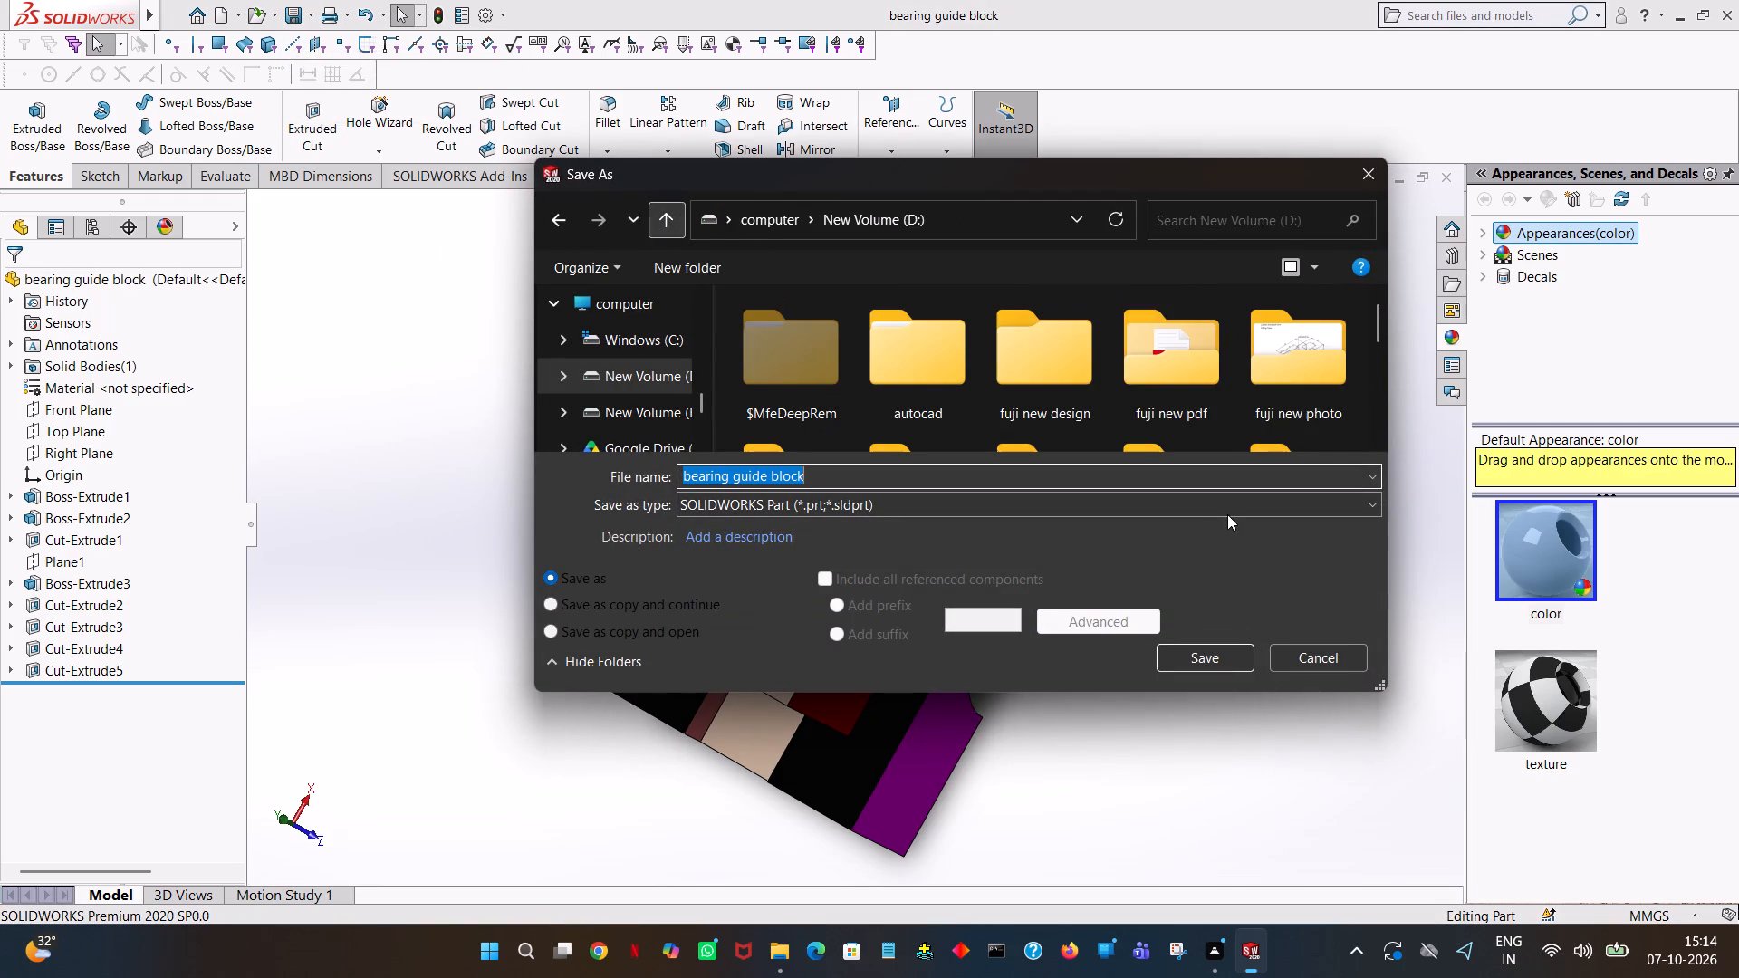
double_click(1205, 358)
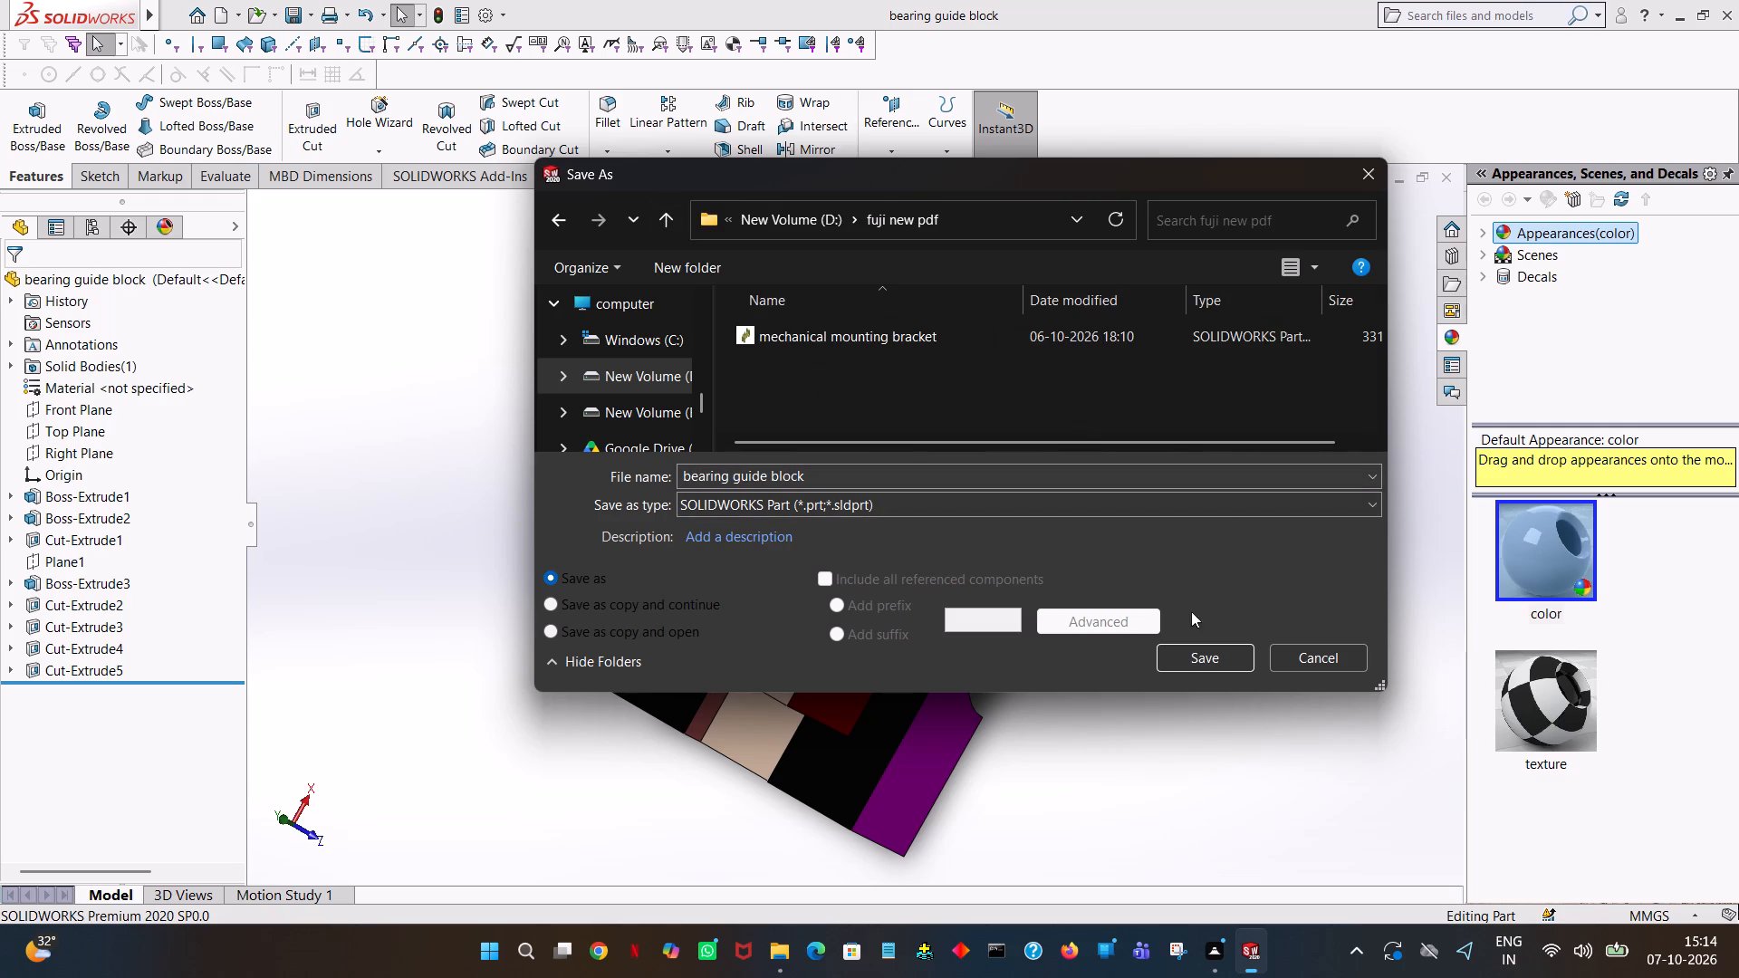
left_click(1004, 502)
left_click(930, 140)
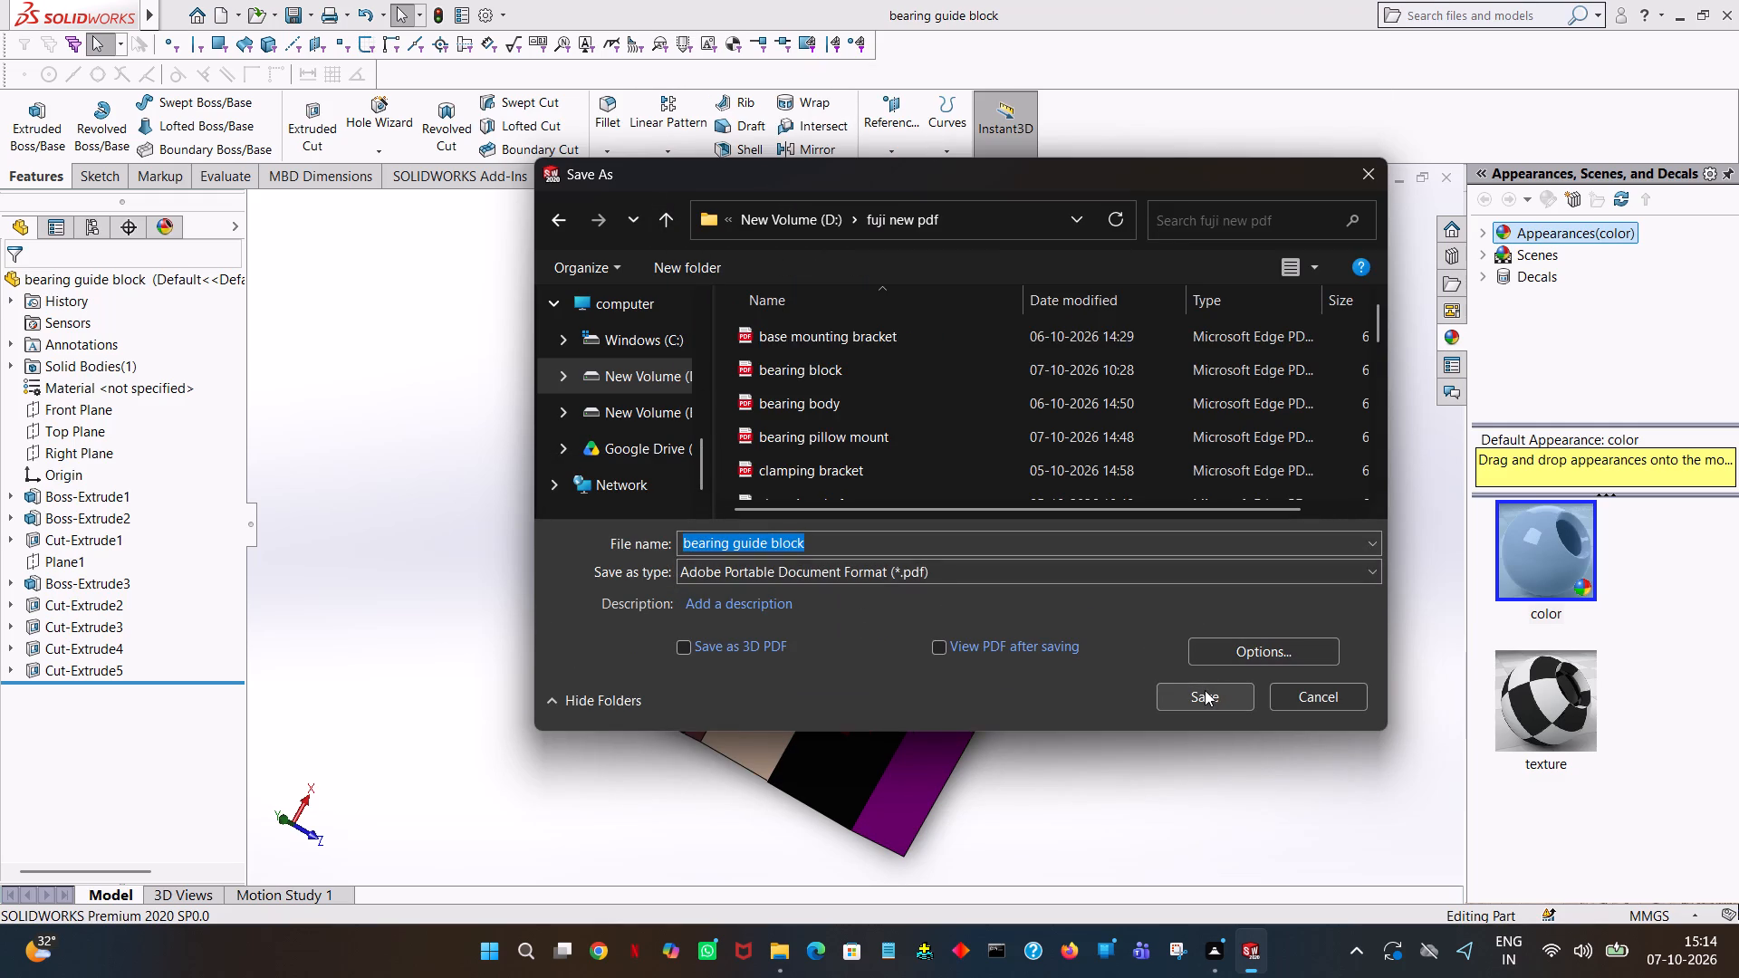
left_click(1205, 690)
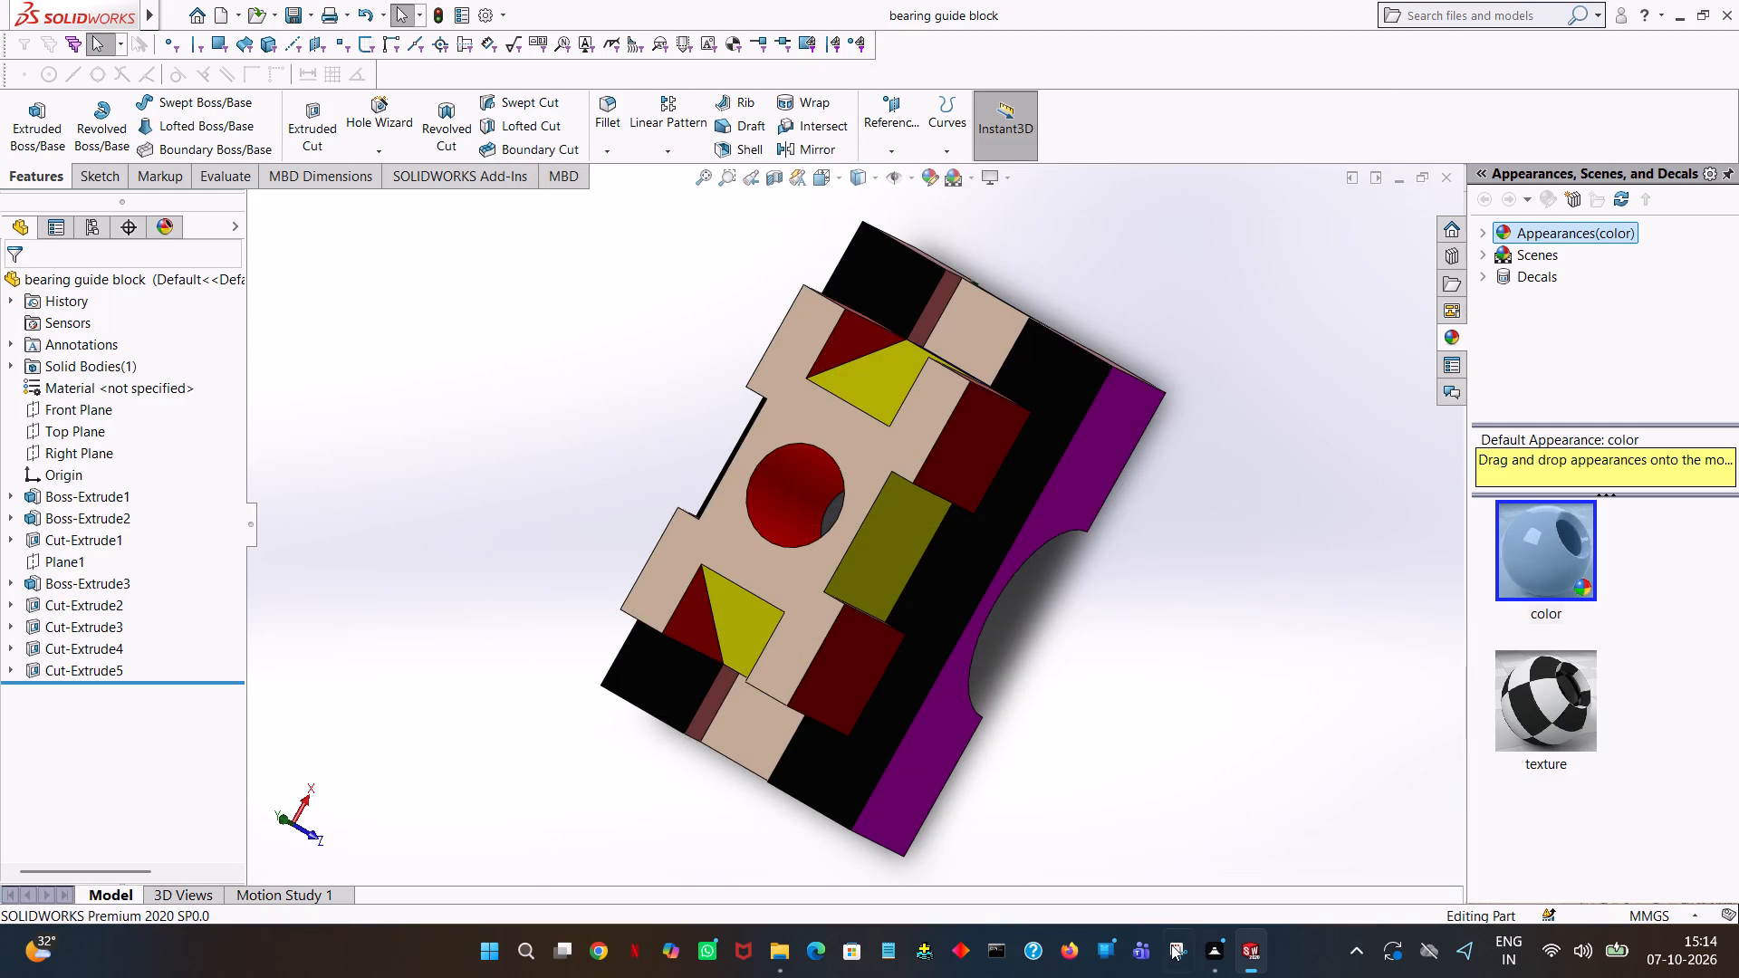